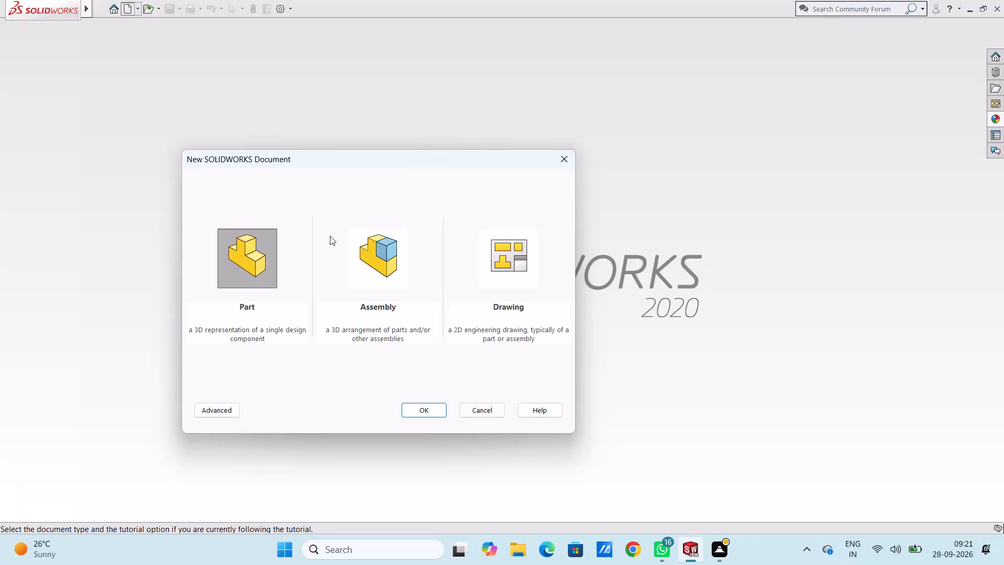
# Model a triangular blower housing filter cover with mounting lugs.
# Create a new part document and open a sketch on the Top Plane.
pyautogui.click(433, 408)
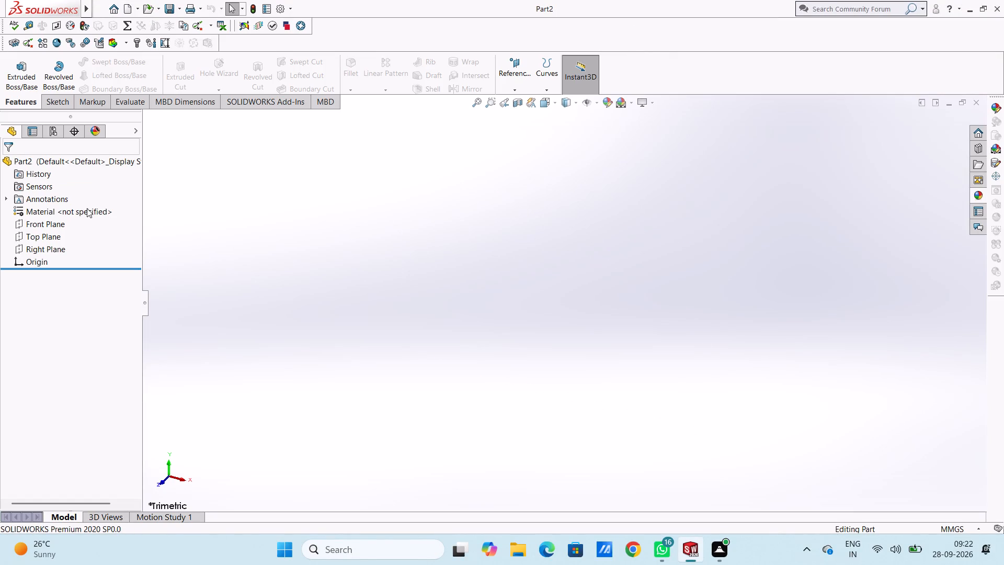
pyautogui.click(47, 236)
pyautogui.click(56, 225)
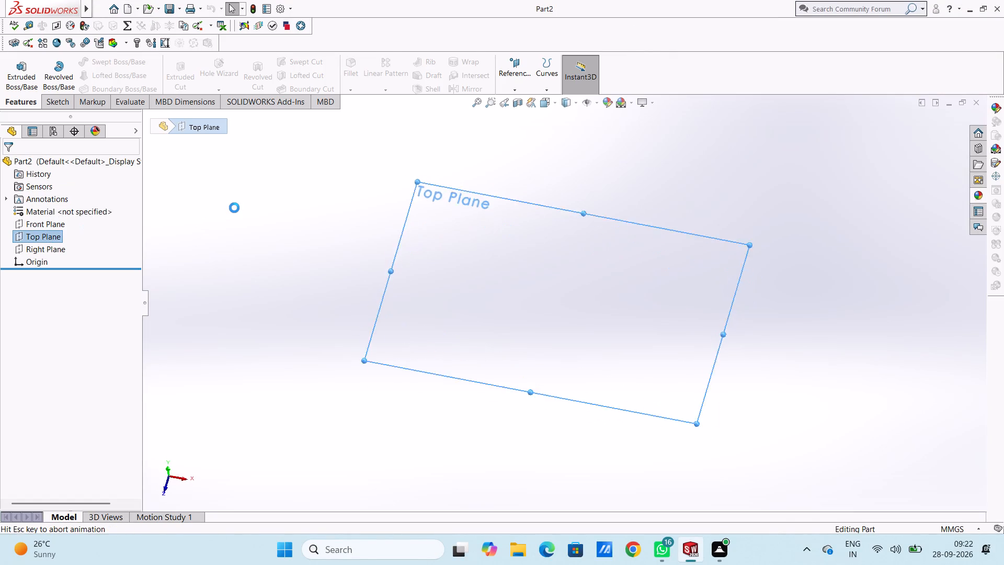
pyautogui.click(232, 206)
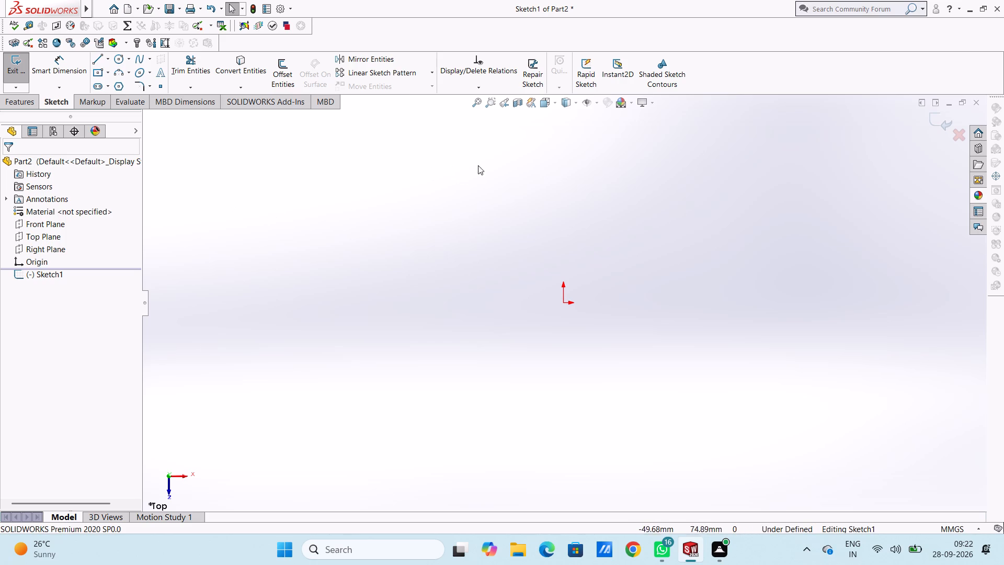
# Sketch a circle centred on the origin and dimension its diameter to 95 mm.
pyautogui.click(122, 62)
pyautogui.click(564, 306)
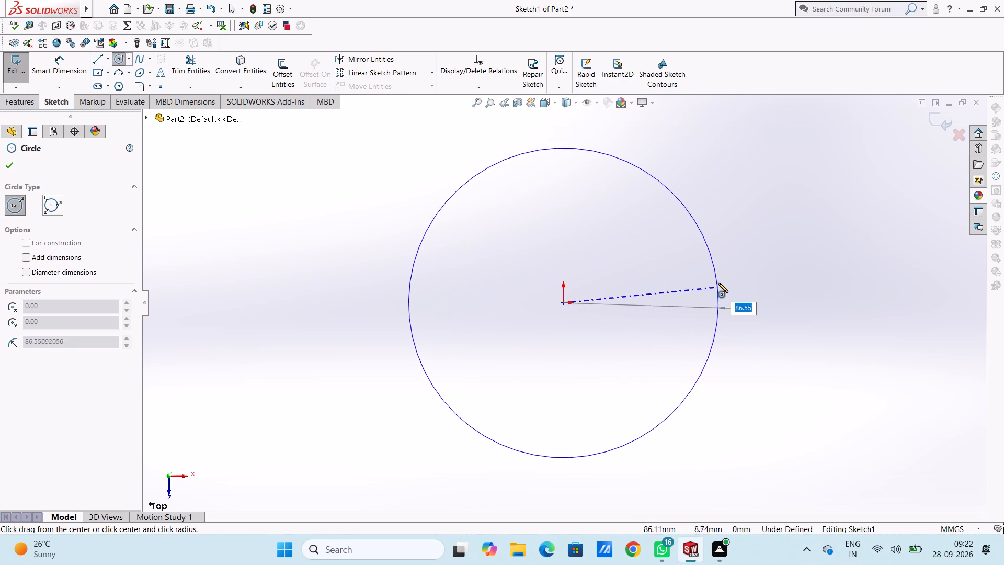
pyautogui.click(661, 304)
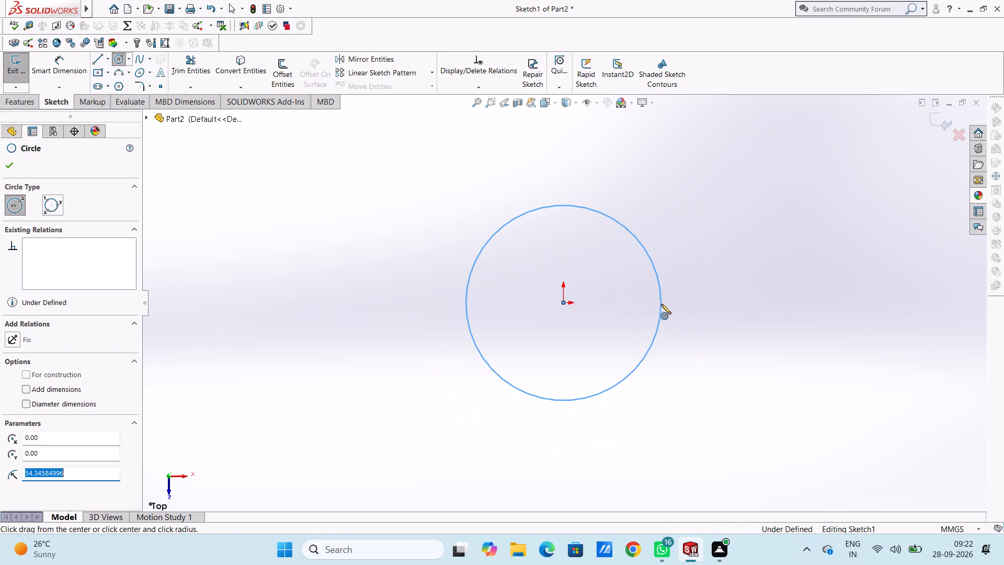
pyautogui.click(12, 165)
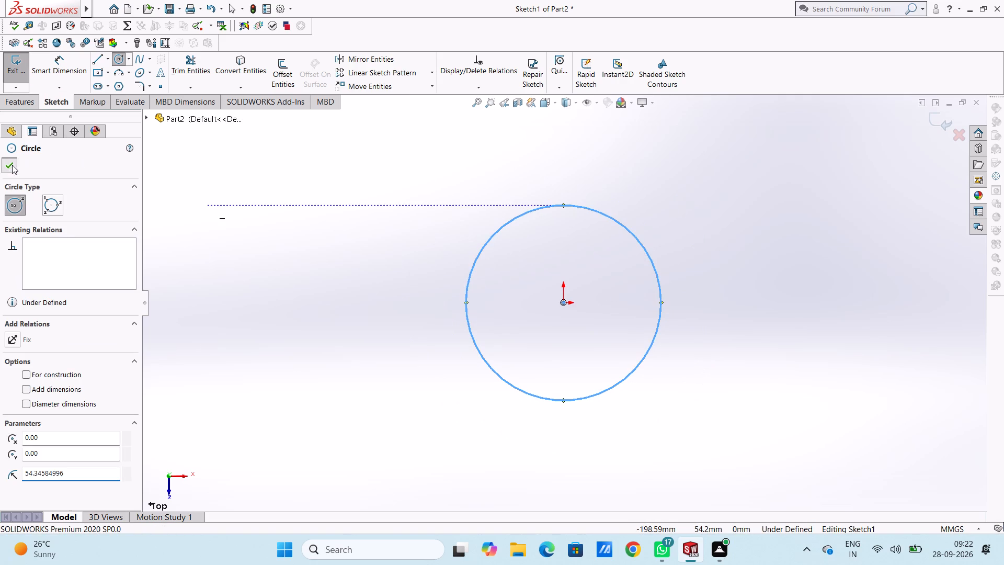
pyautogui.click(67, 58)
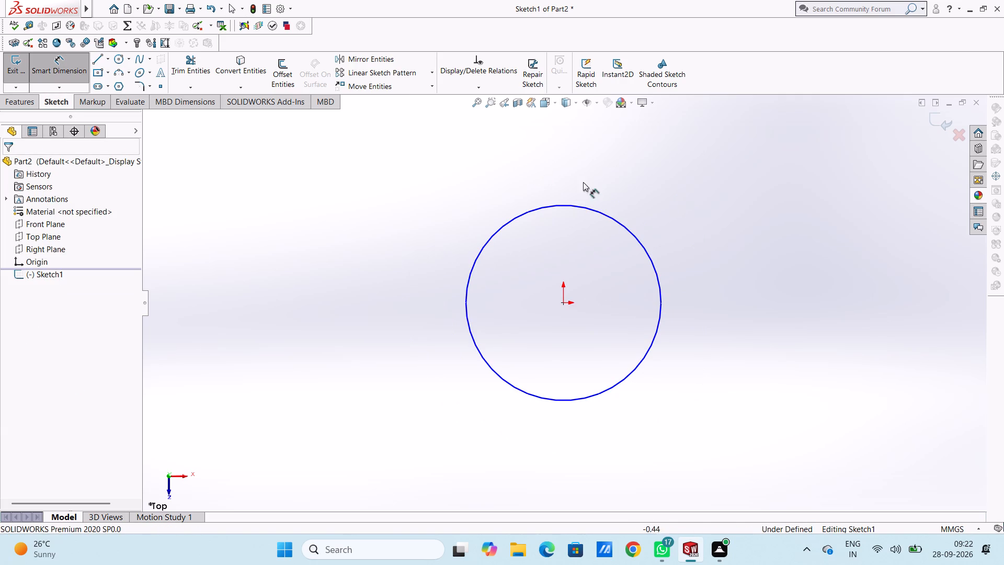
pyautogui.click(610, 214)
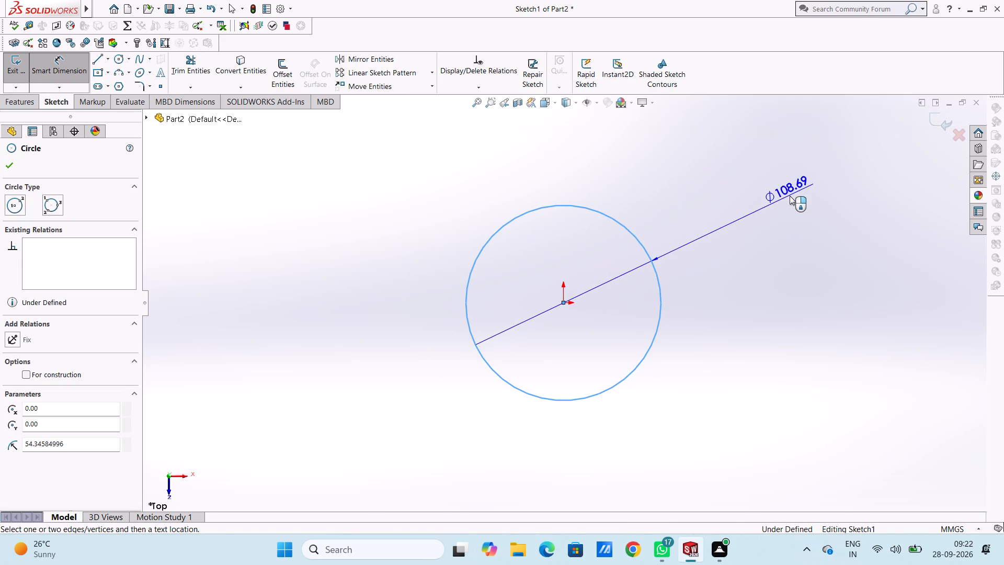
pyautogui.click(790, 196)
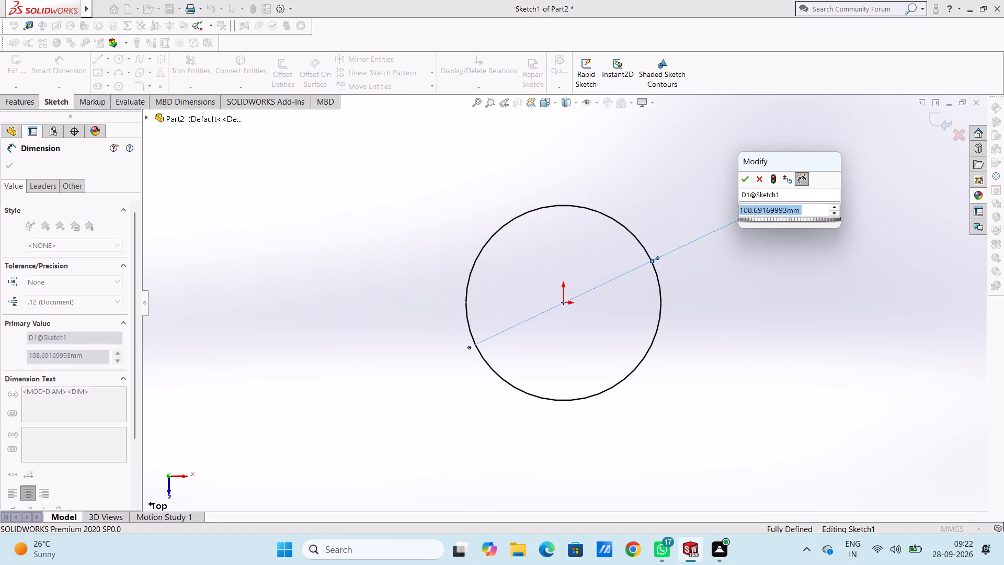
pyautogui.write('95')
pyautogui.press('Return')
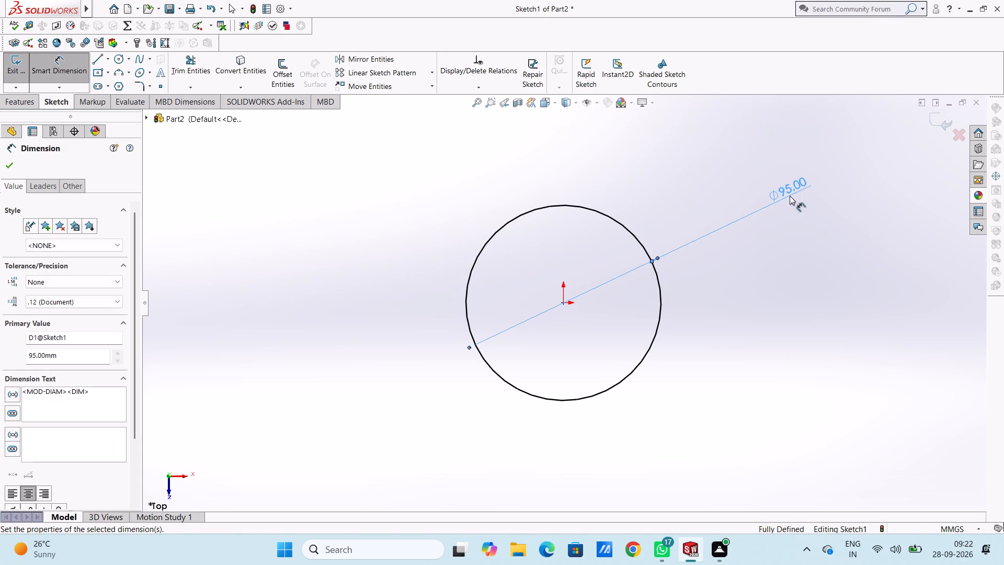
pyautogui.click(645, 190)
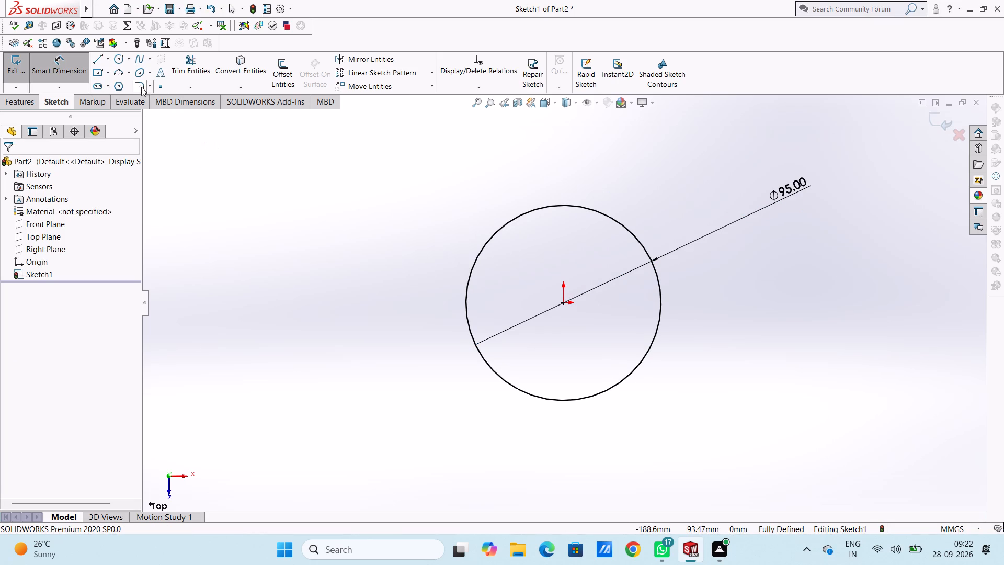
# Sketch a second circle centred on the origin, inside the first, and dimension its diameter to 75 mm.
pyautogui.click(120, 55)
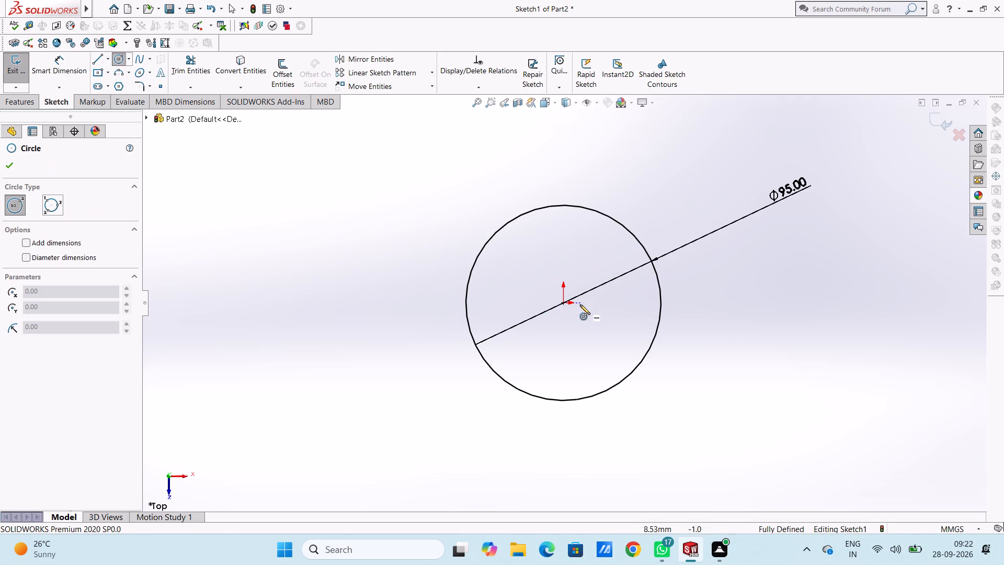
pyautogui.click(562, 303)
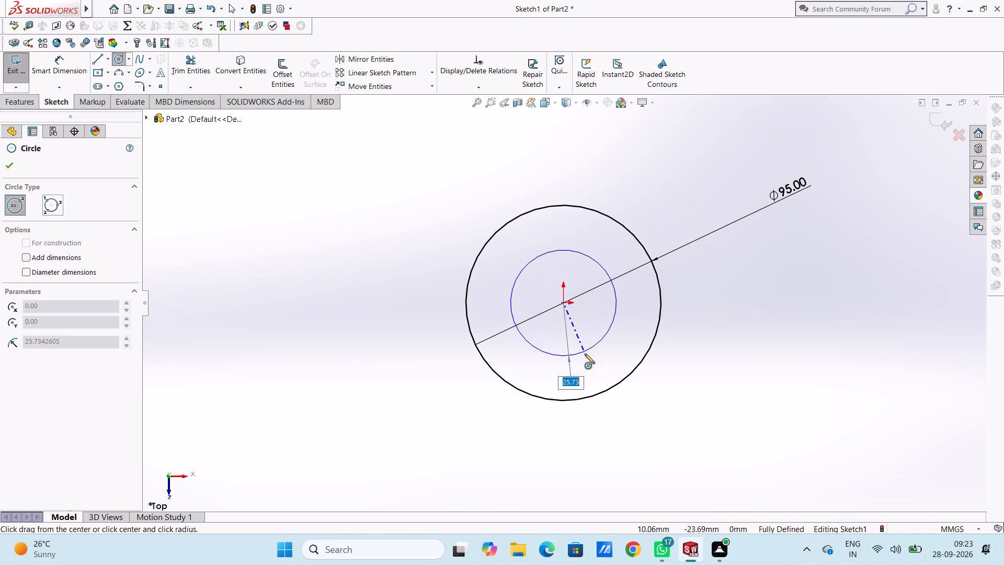
pyautogui.click(585, 354)
pyautogui.click(13, 167)
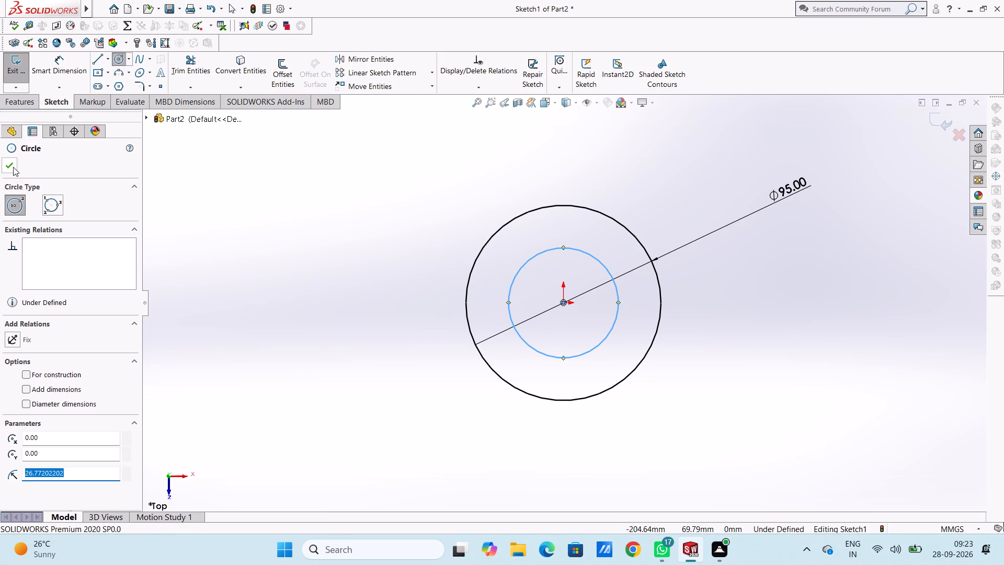
pyautogui.click(63, 67)
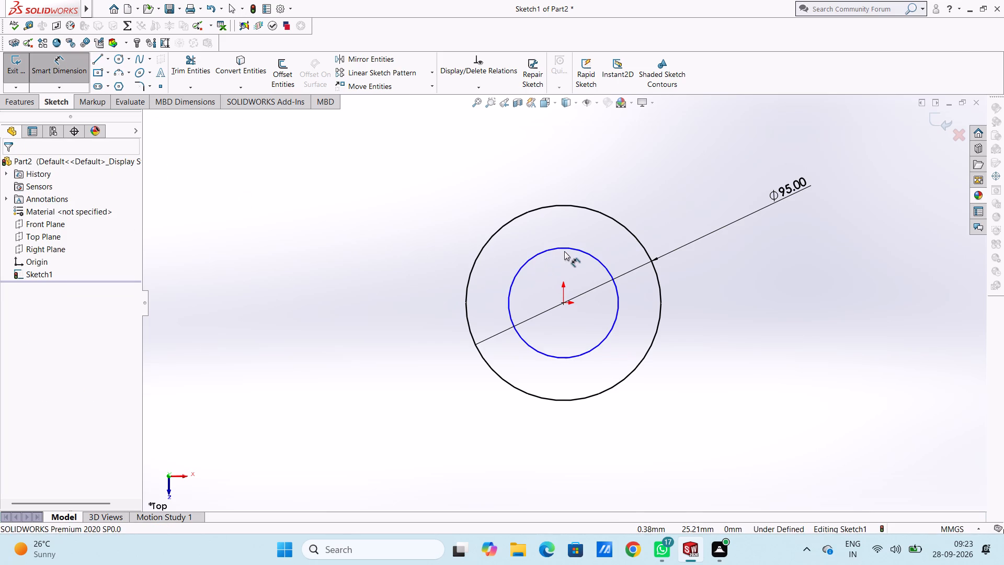
pyautogui.click(564, 251)
pyautogui.click(565, 246)
pyautogui.click(726, 159)
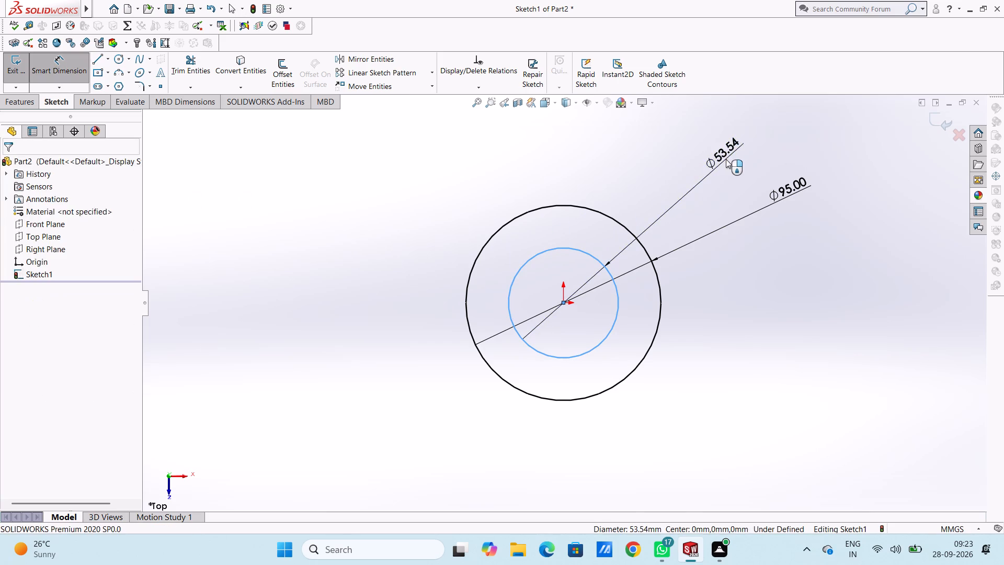
pyautogui.write('75')
pyautogui.press('Return')
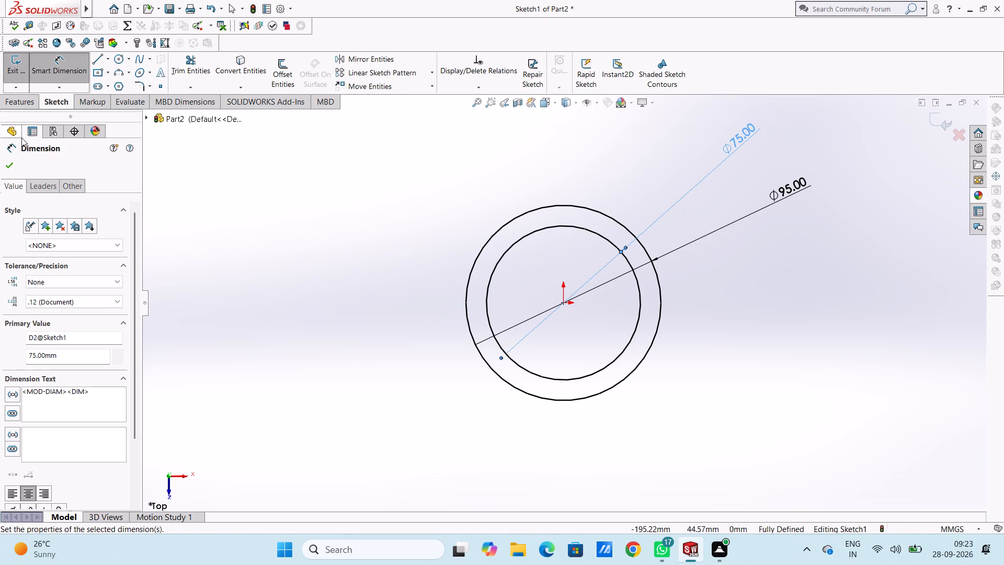
pyautogui.click(3, 167)
pyautogui.click(300, 190)
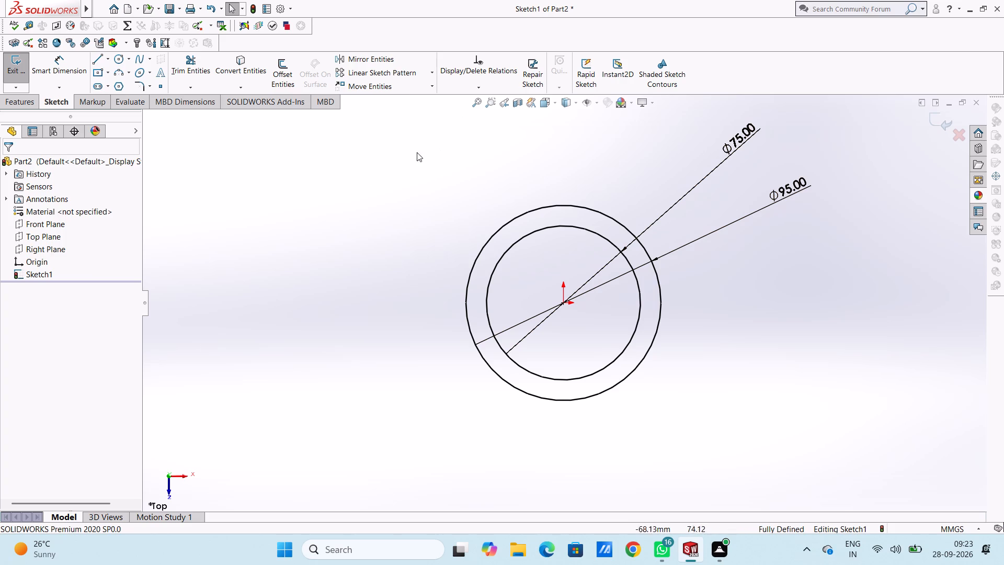
# Sketch a third, innermost circle centred on the origin and dimension its diameter to 36 mm.
pyautogui.click(116, 59)
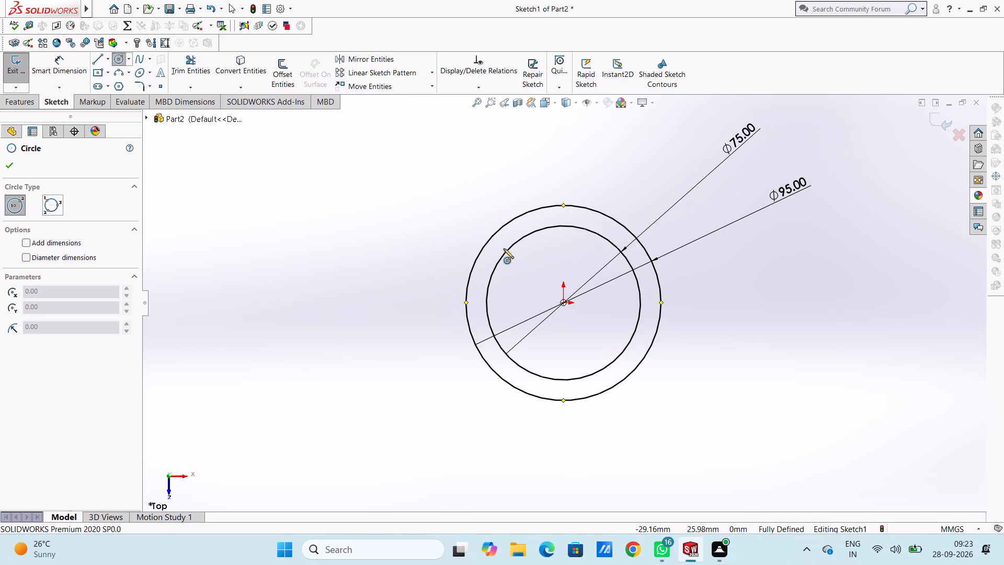
pyautogui.click(563, 302)
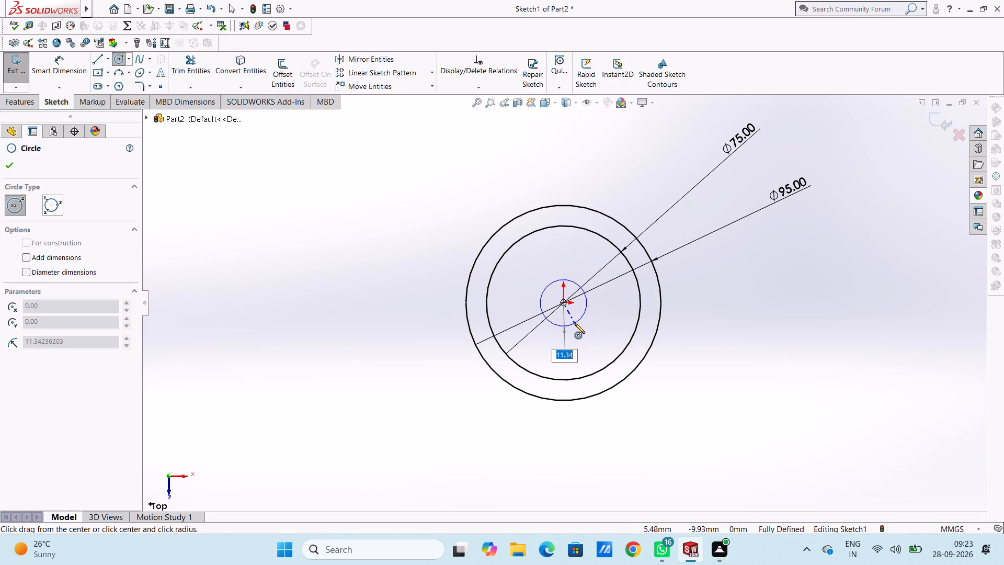
pyautogui.click(575, 329)
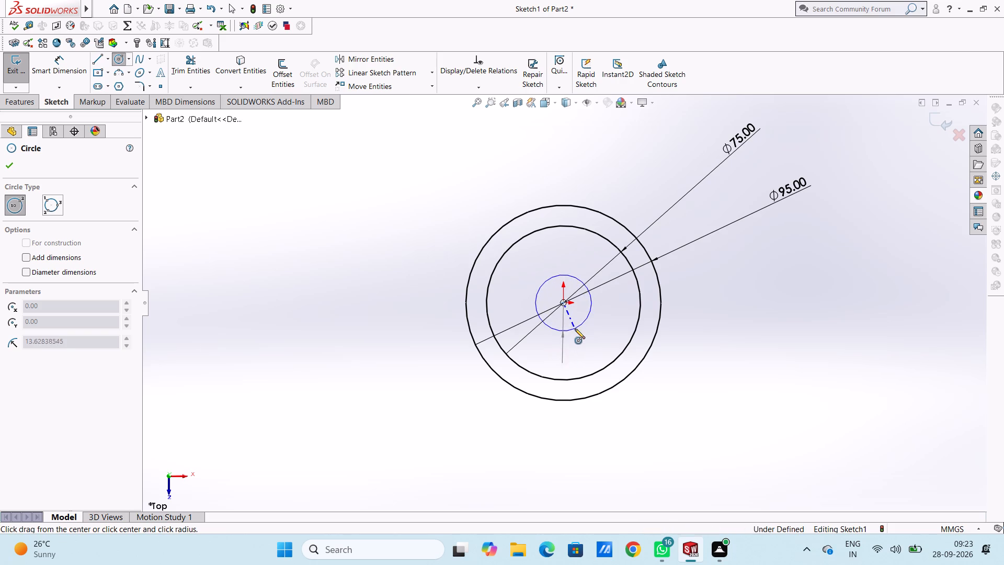
pyautogui.click(11, 163)
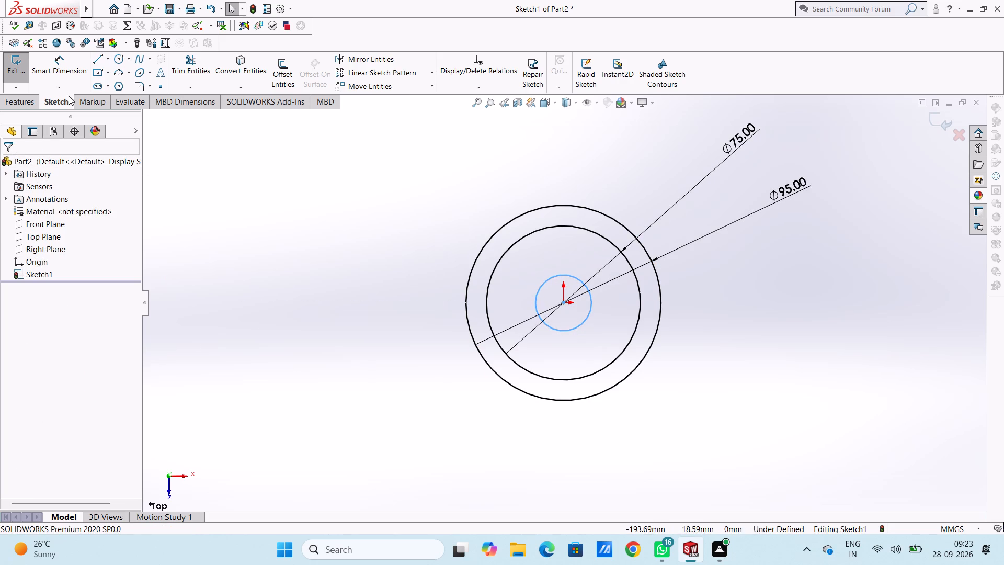
pyautogui.click(70, 60)
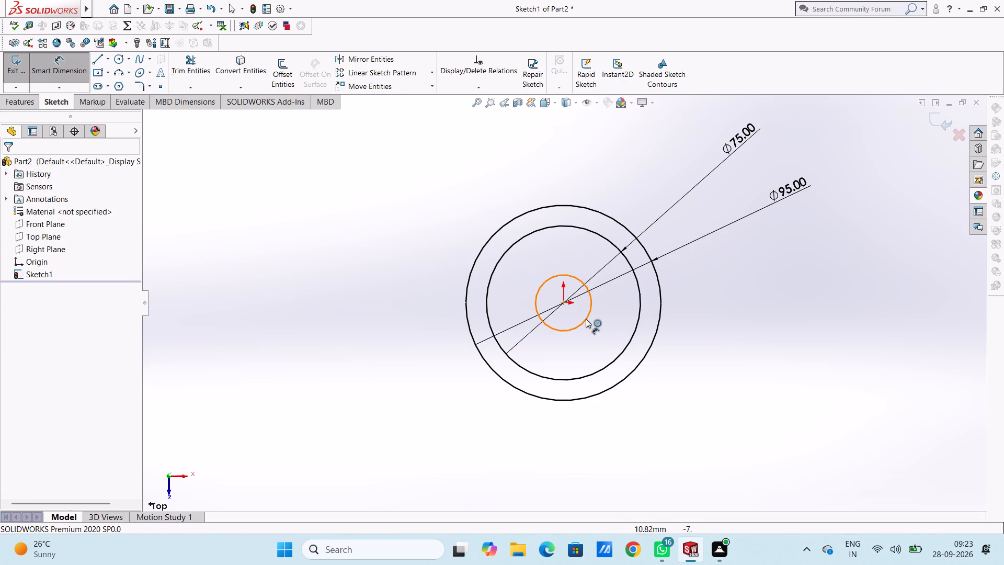
pyautogui.click(586, 319)
pyautogui.click(778, 409)
pyautogui.write('36')
pyautogui.press('Return')
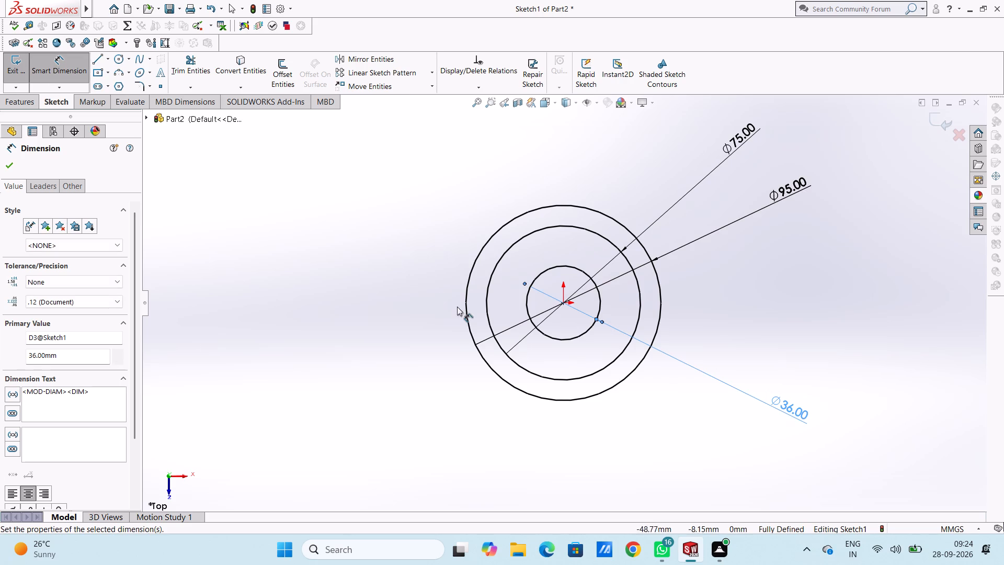
pyautogui.click(372, 264)
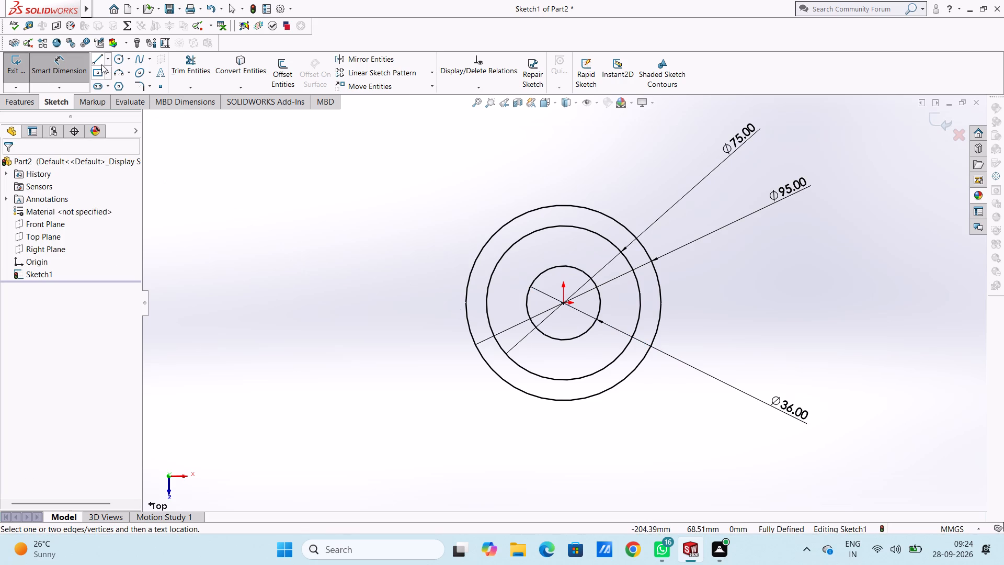
# Sketch a vertical straight slot 10 mm wide, with end centres at the top points of the 75 mm and 36 mm circles.
pyautogui.click(96, 85)
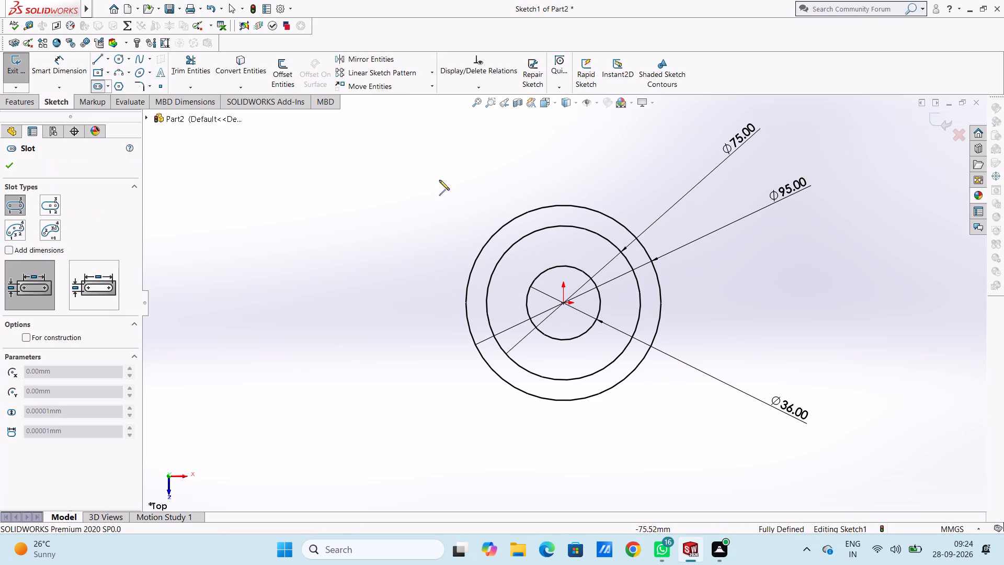
pyautogui.click(564, 225)
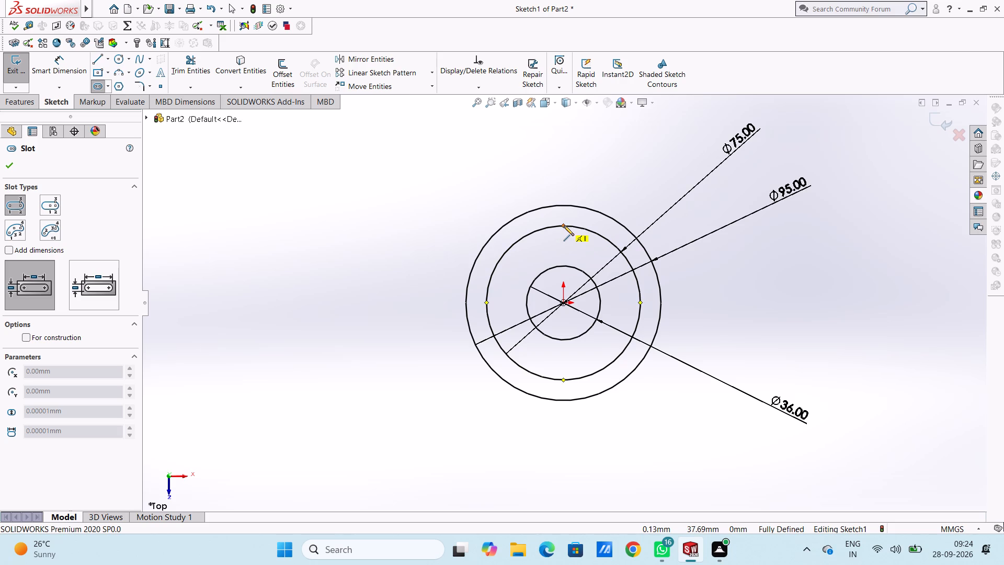
pyautogui.click(563, 267)
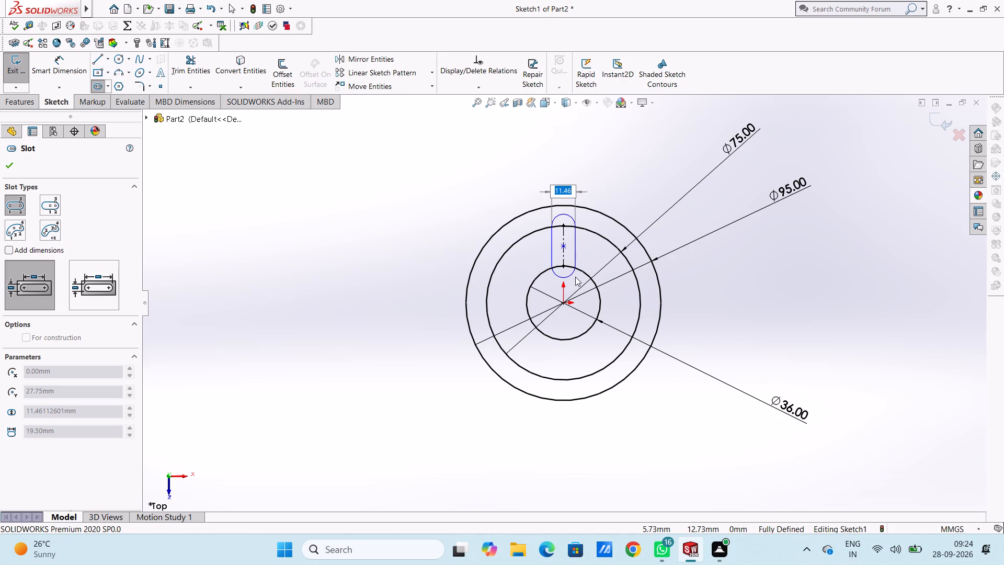
pyautogui.write('10')
pyautogui.press('Return')
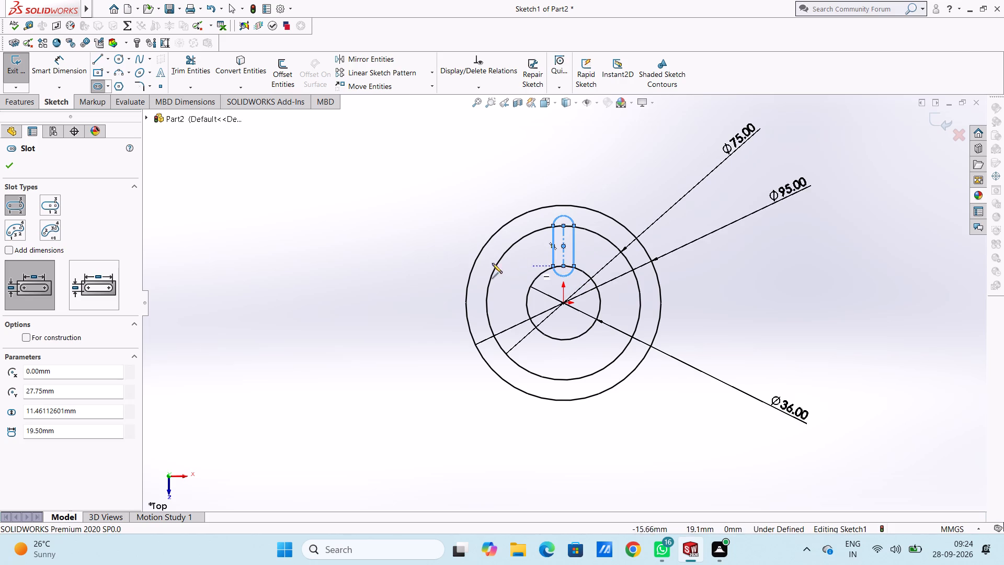
pyautogui.click(8, 168)
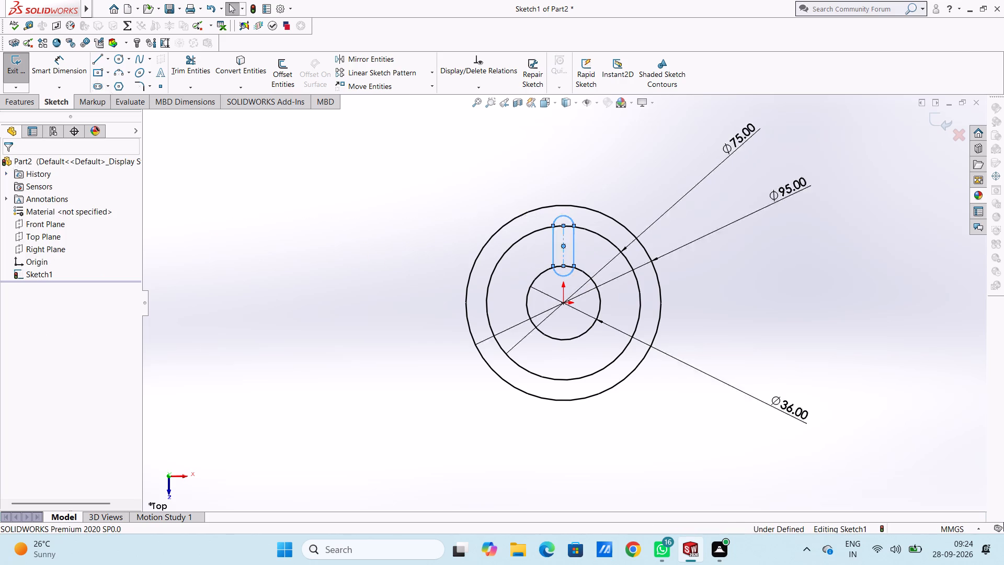
# Dimension the slot's upper end arc with a 5 mm radius.
pyautogui.click(67, 62)
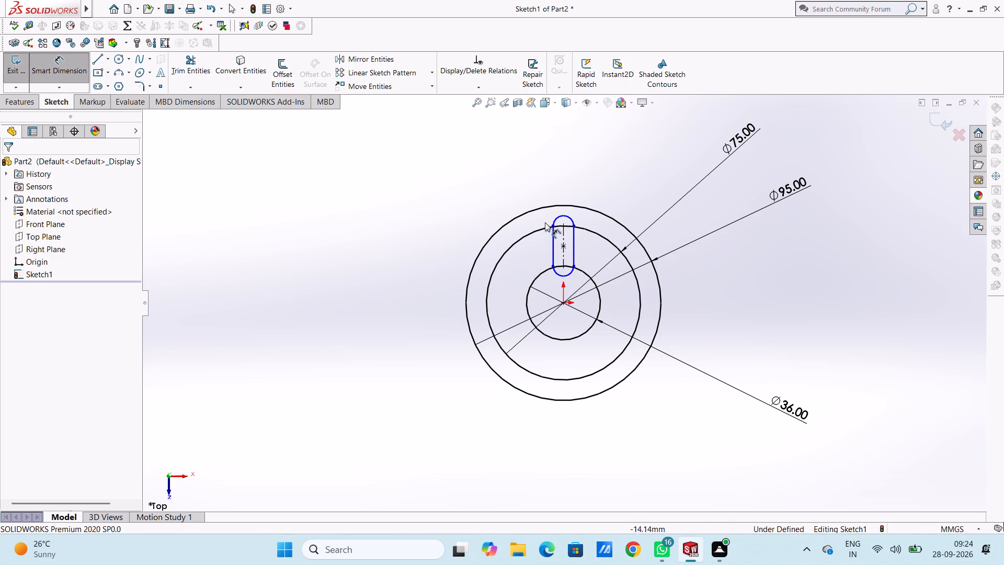
pyautogui.click(556, 218)
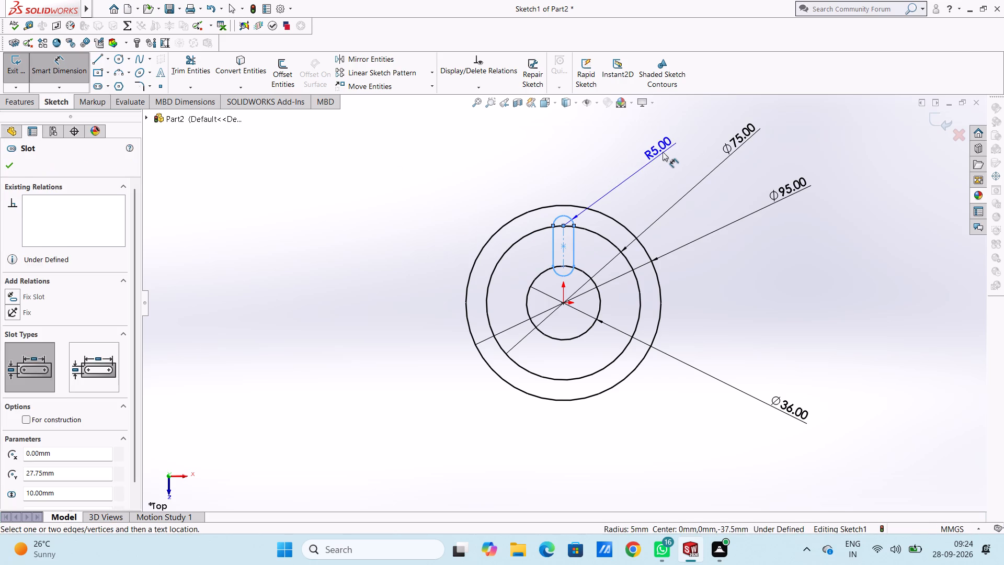
pyautogui.click(663, 152)
pyautogui.click(619, 137)
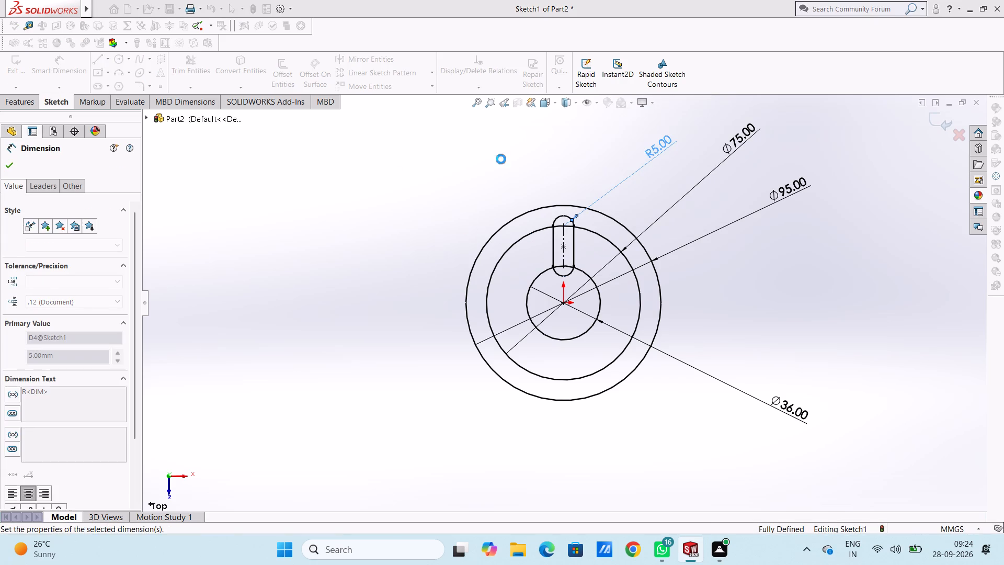
pyautogui.click(499, 160)
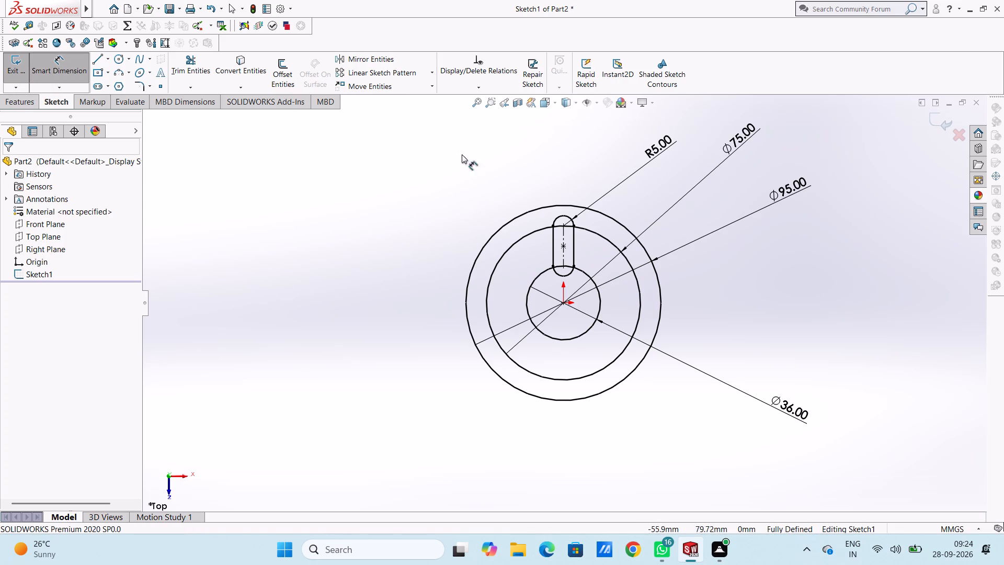
pyautogui.click(82, 71)
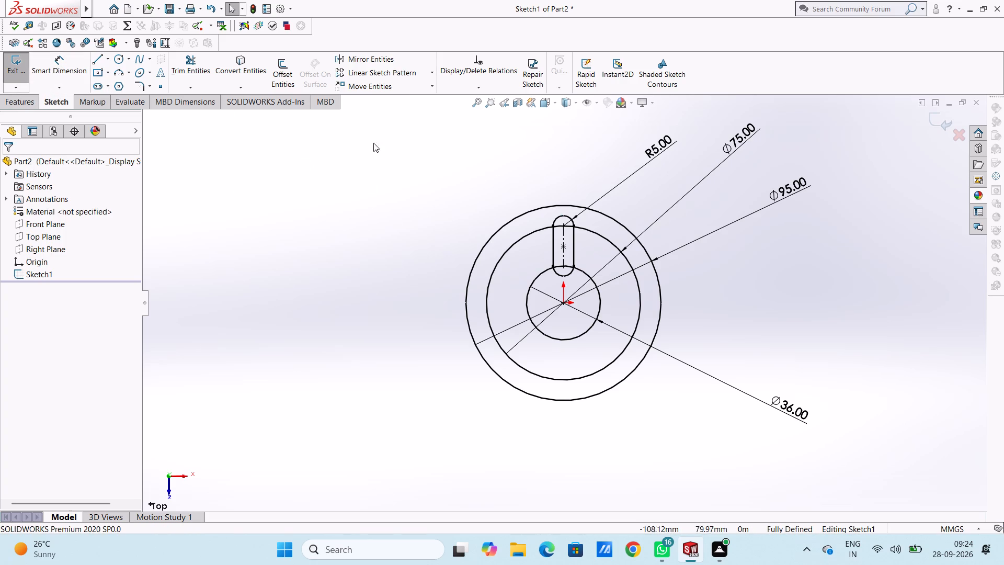
# Circular-pattern the vertical slot around the origin with 6 equally spaced instances over 360 degrees.
pyautogui.click(555, 218)
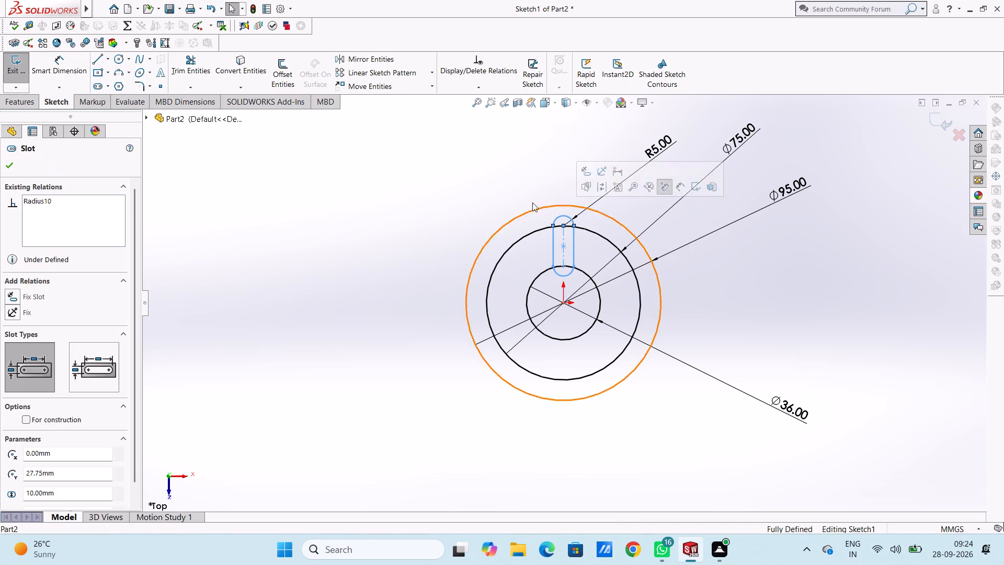
pyautogui.click(433, 73)
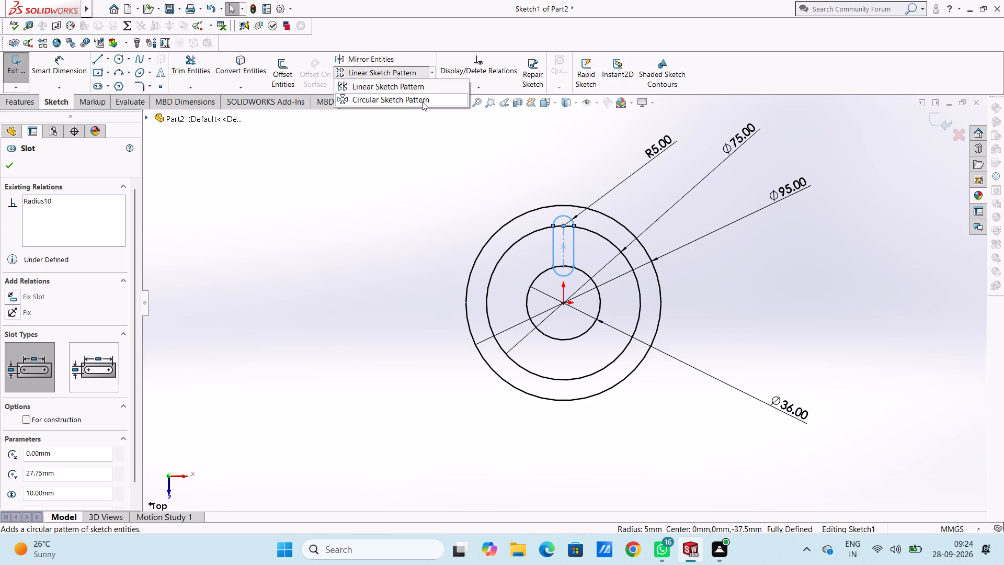
pyautogui.click(422, 101)
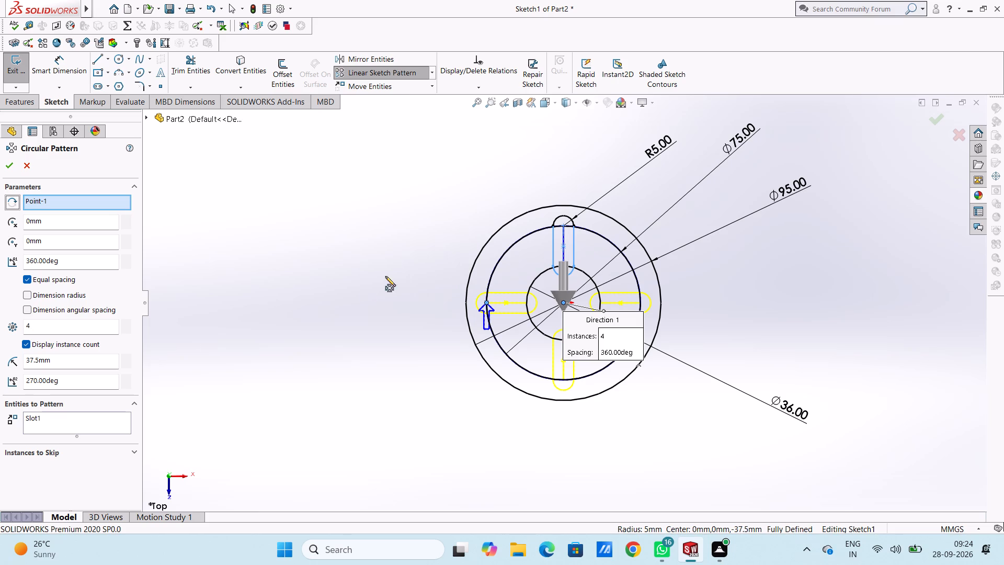
pyautogui.doubleClick(50, 327)
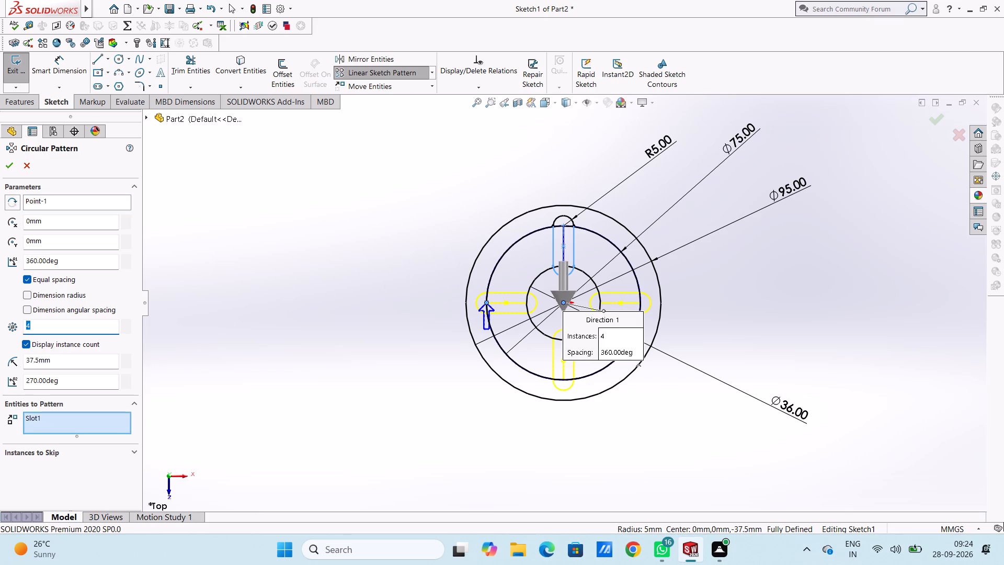
pyautogui.press('6')
pyautogui.press('Return')
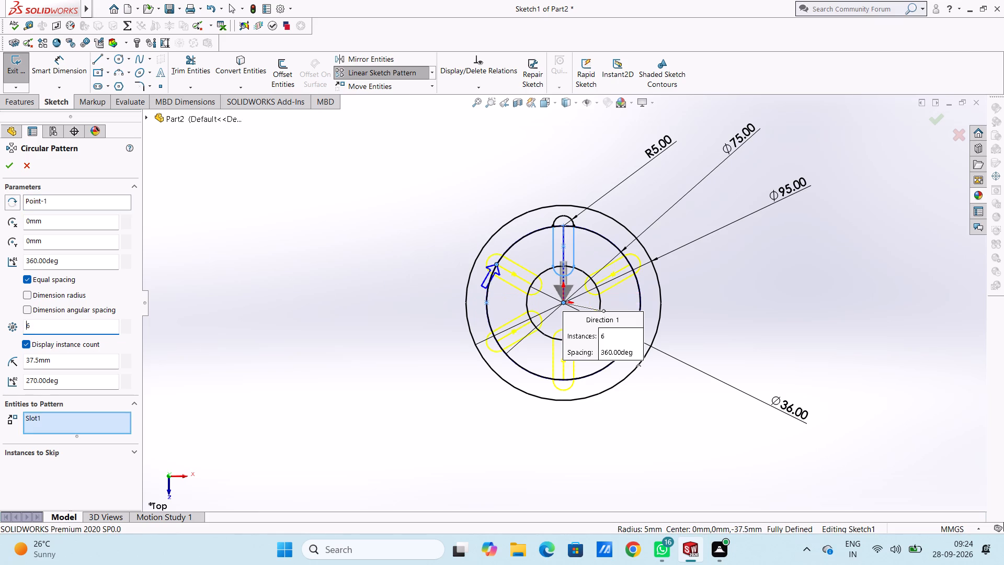
pyautogui.click(10, 167)
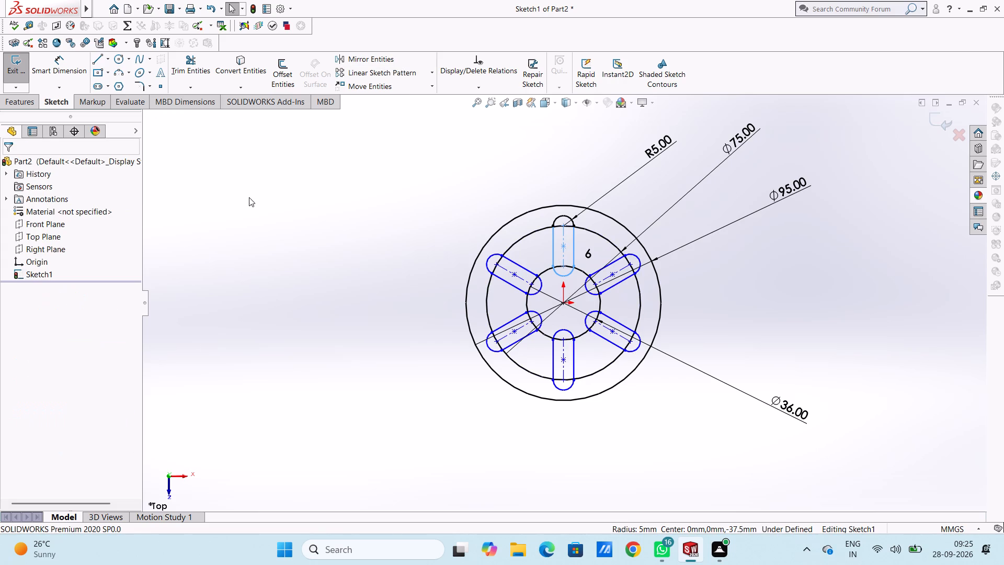
pyautogui.click(250, 198)
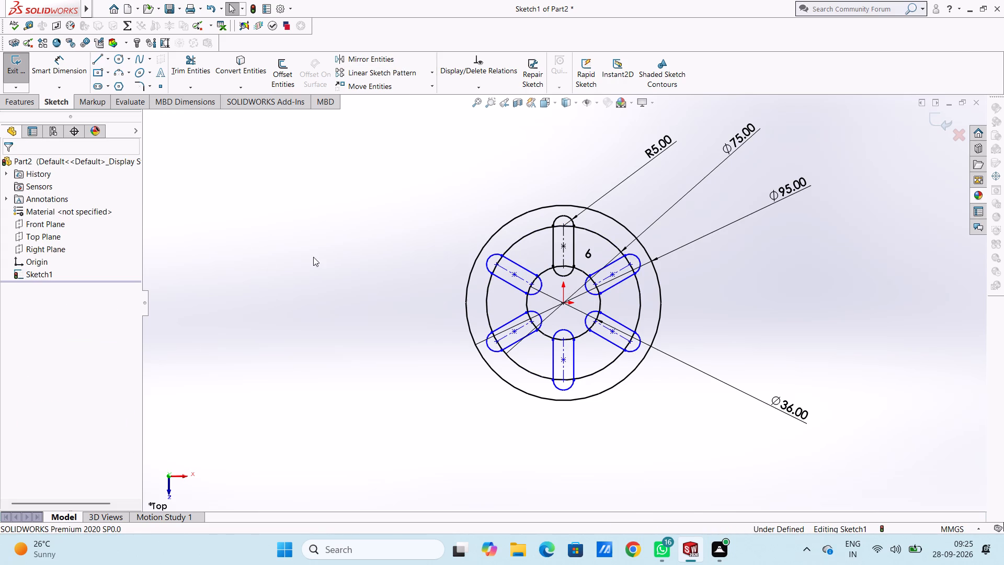
# Delete the innermost 36 mm circle together with its diameter dimension.
pyautogui.click(546, 270)
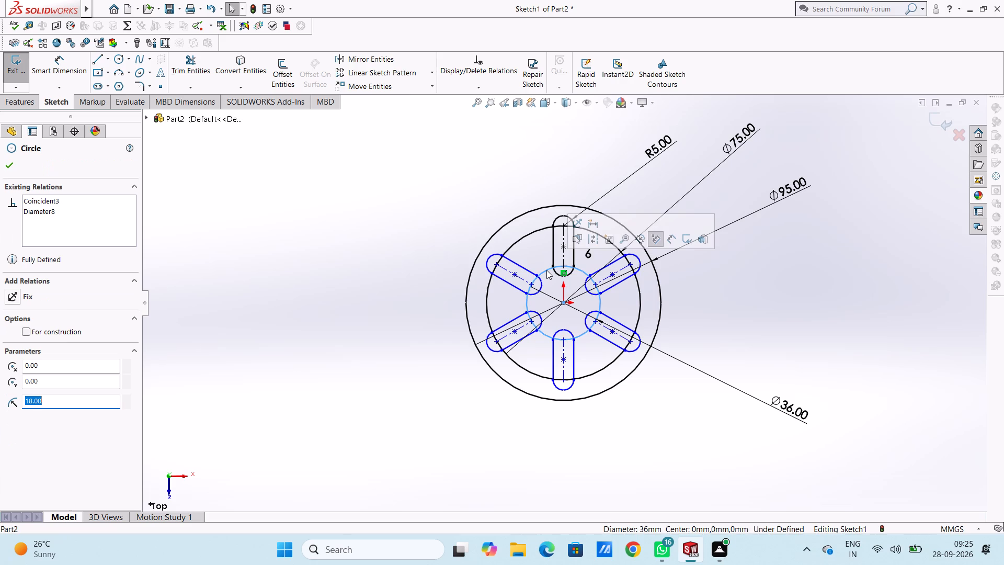
pyautogui.press('Delete')
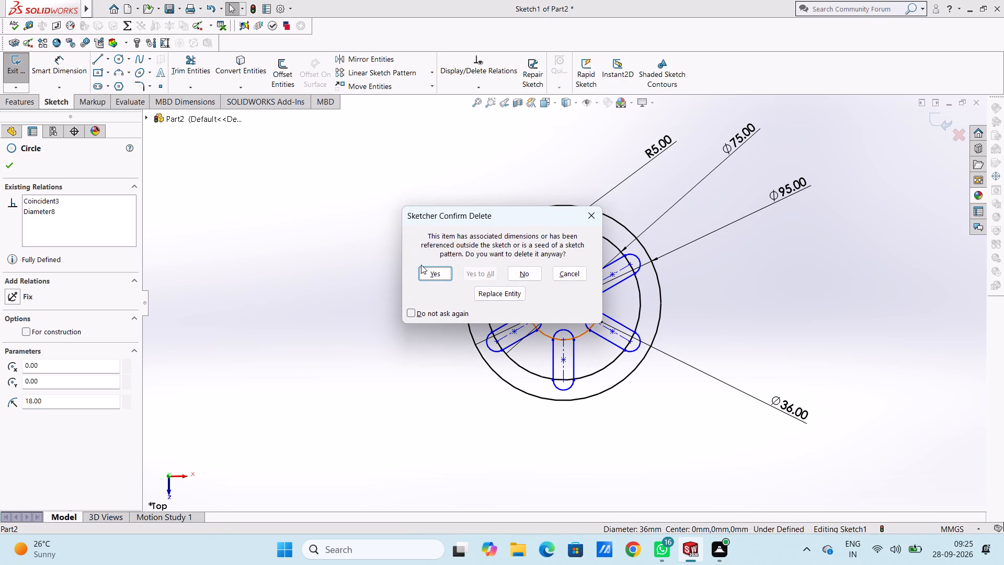
pyautogui.click(433, 276)
pyautogui.click(384, 277)
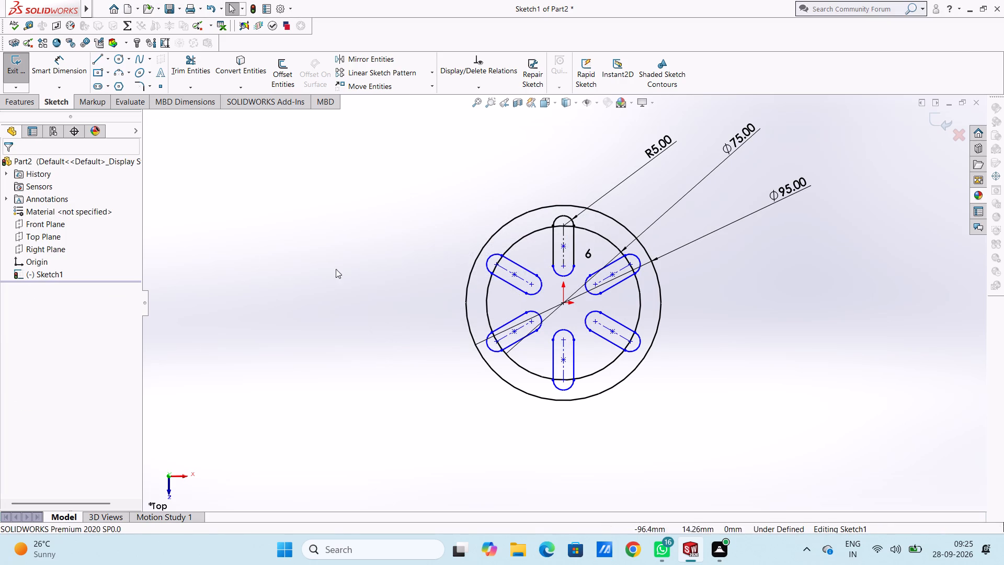
# Dimension the horizontal distance from the origin to the centre of the upper-right slot, keeping its current value.
pyautogui.click(55, 55)
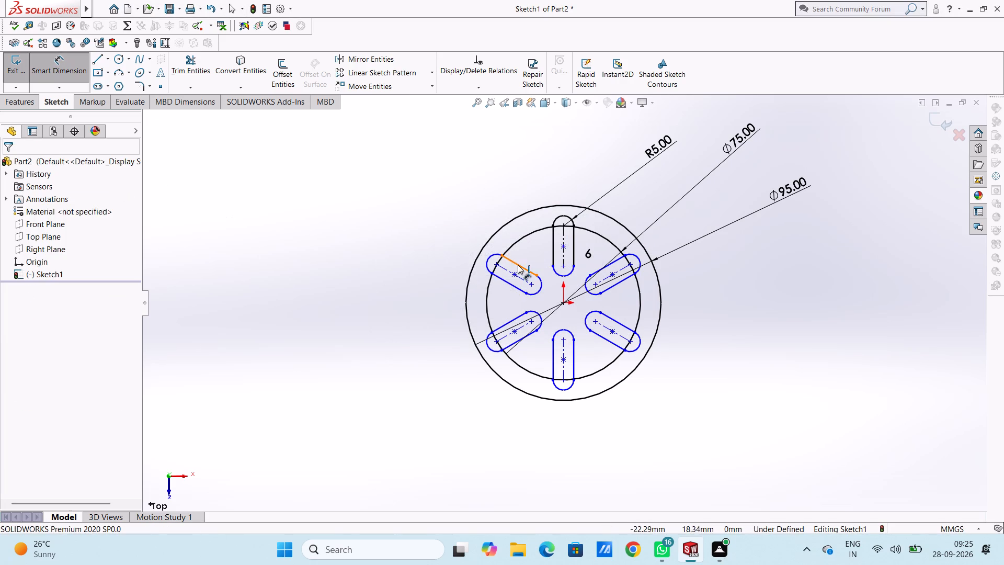
pyautogui.click(565, 301)
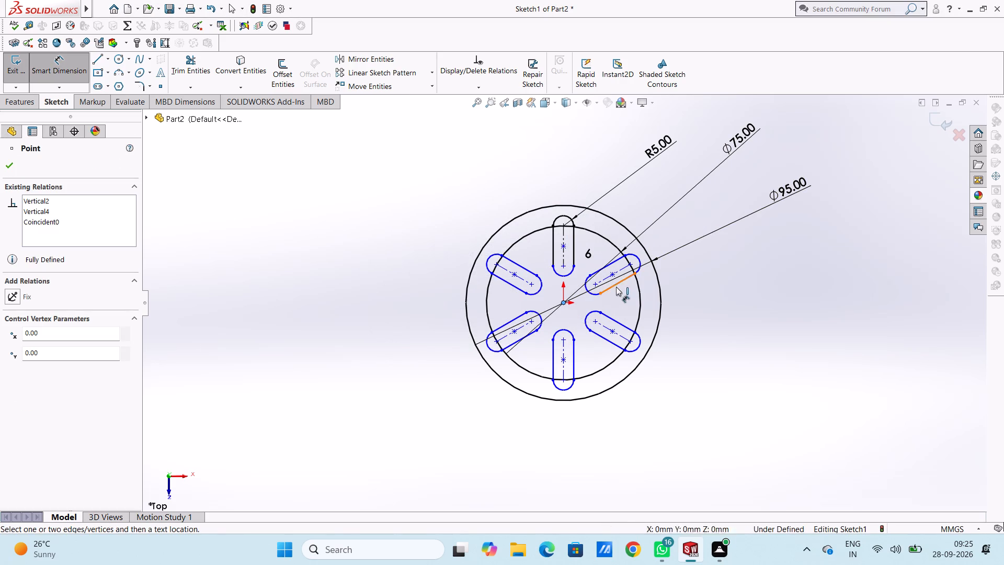
pyautogui.click(614, 275)
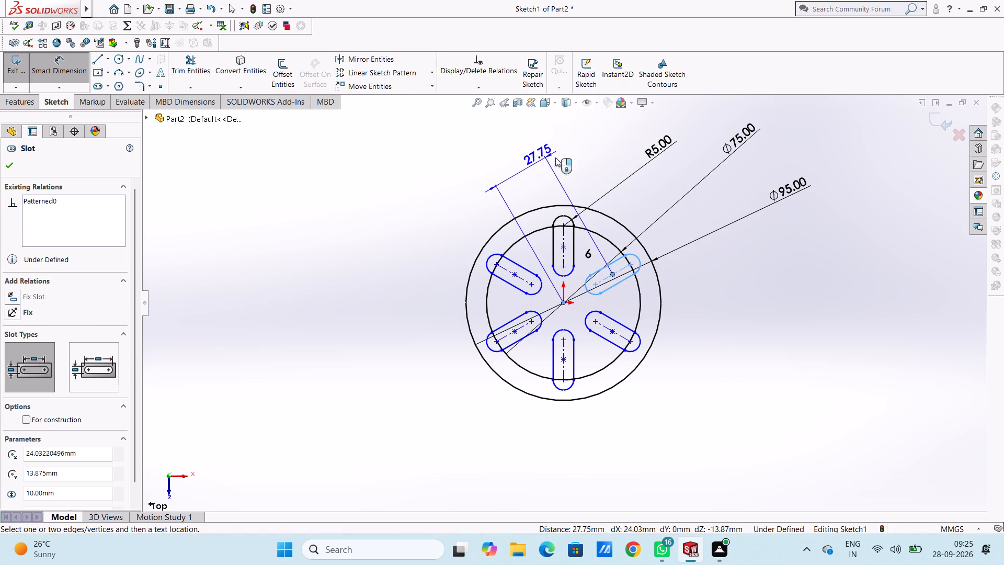
pyautogui.click(602, 152)
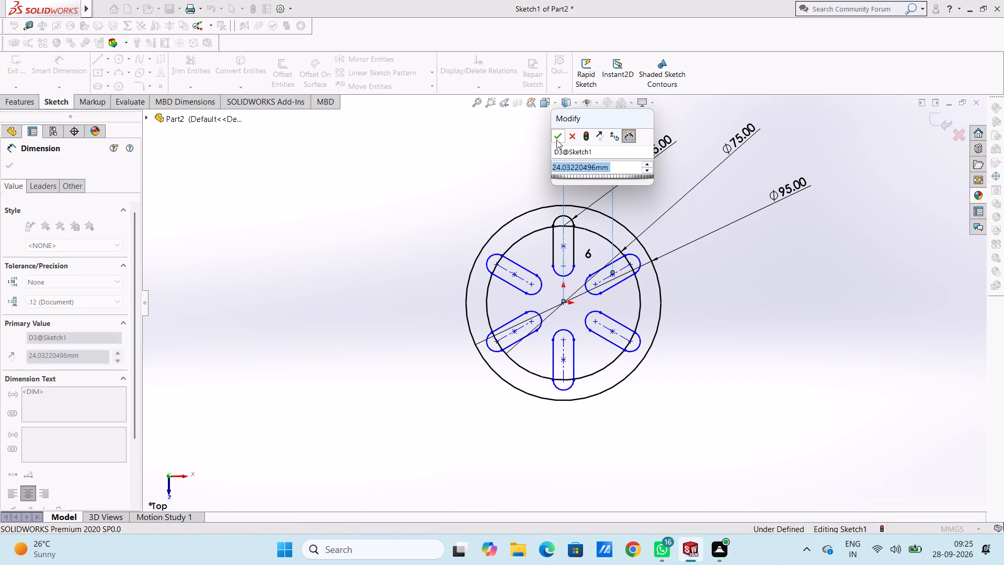
pyautogui.click(556, 138)
pyautogui.click(482, 154)
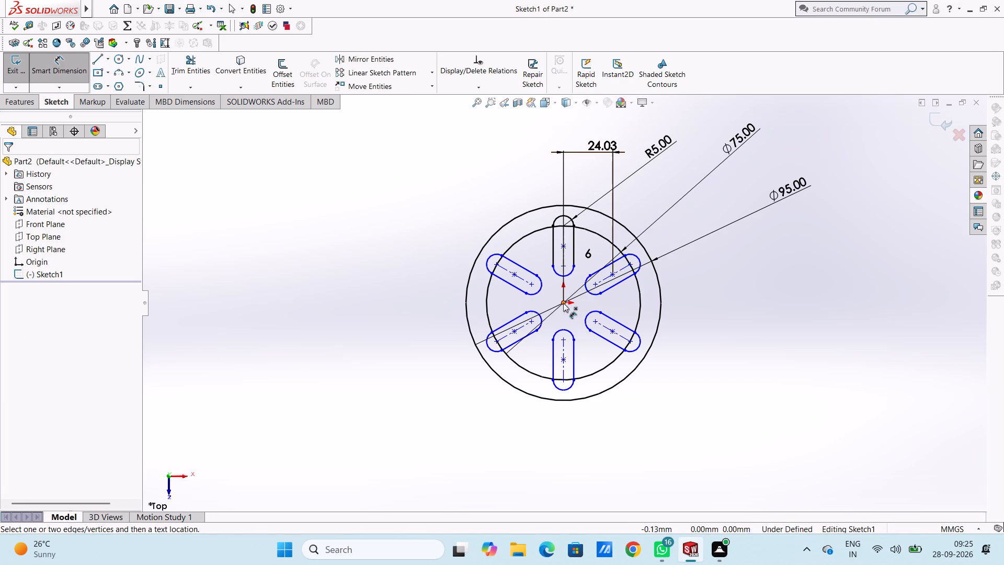
# Dimension the vertical distance from the origin to the centre of the top slot, keeping its current value.
pyautogui.click(563, 303)
pyautogui.click(564, 245)
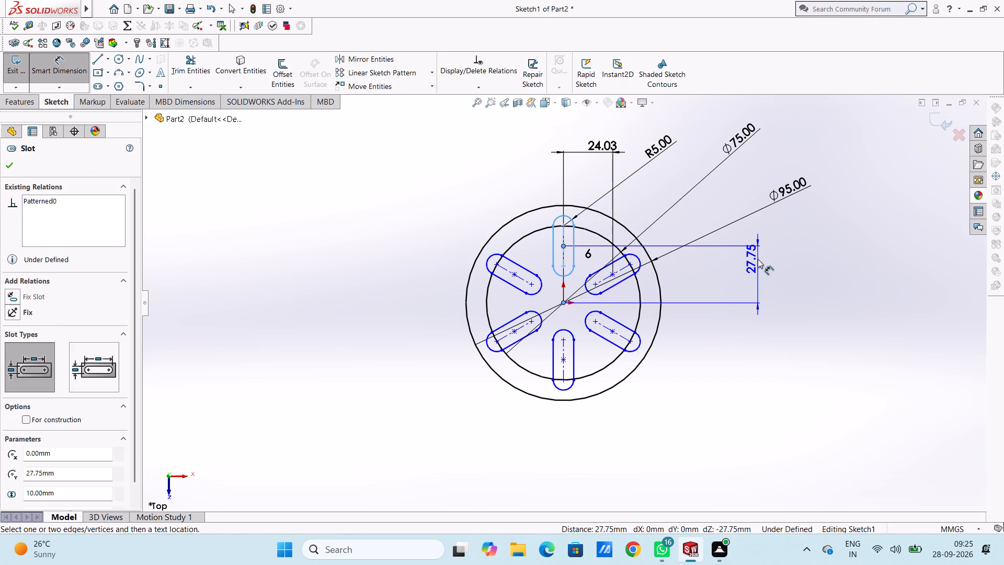
pyautogui.click(758, 259)
pyautogui.click(709, 236)
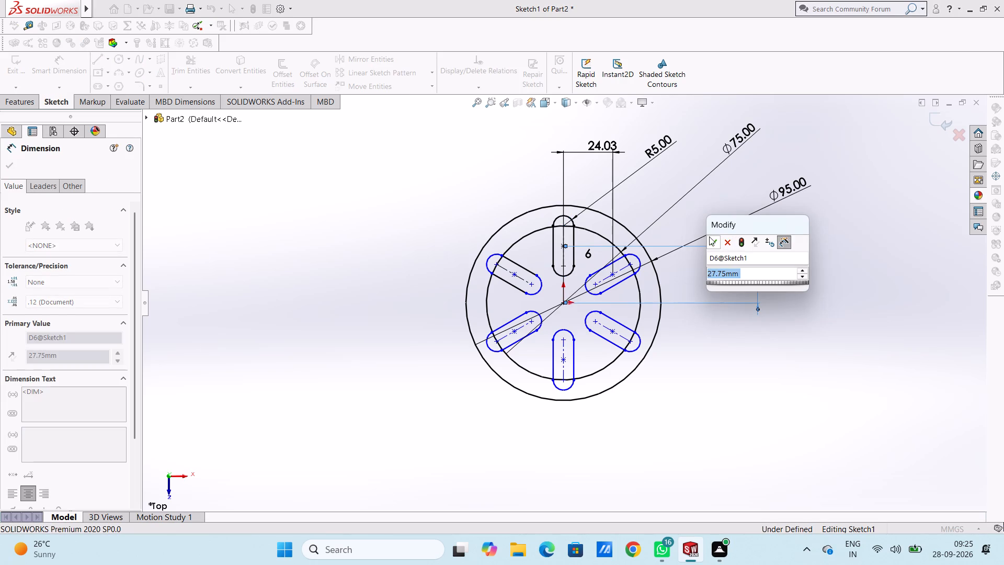
pyautogui.click(701, 217)
# Add an aligned dimension from the origin to the outer end centre of the upper-right slot, keeping its current value.
pyautogui.click(564, 302)
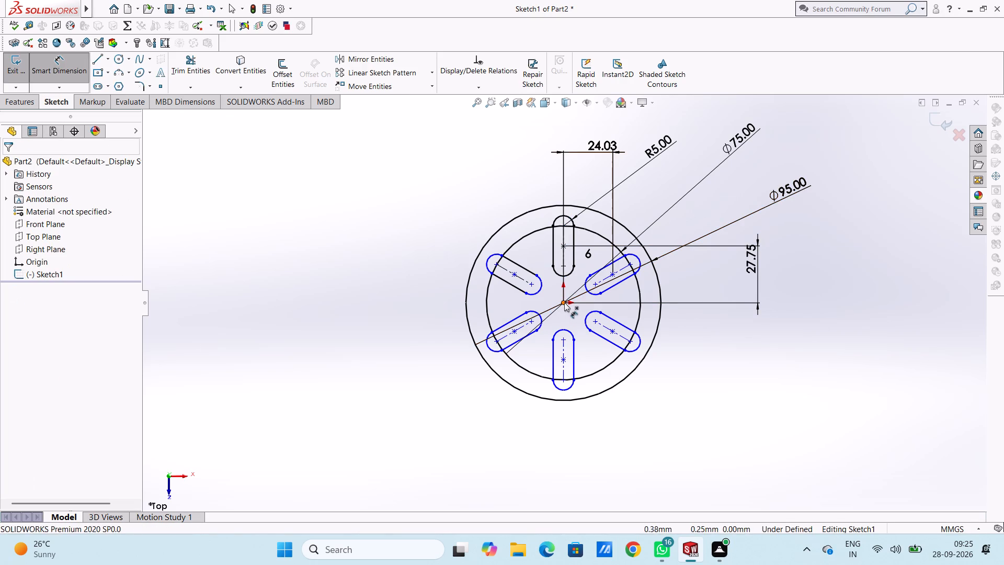
pyautogui.click(630, 263)
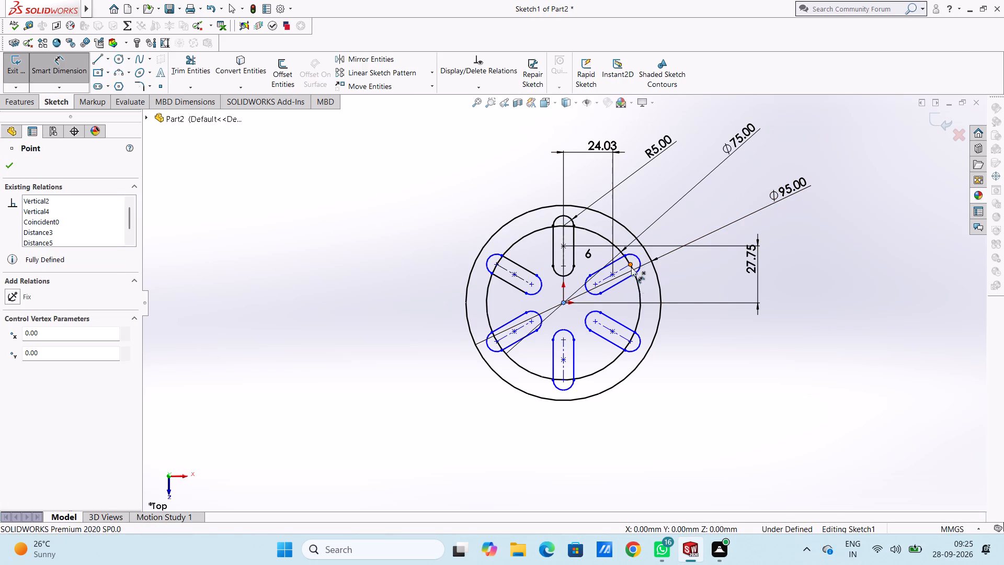
pyautogui.click(684, 402)
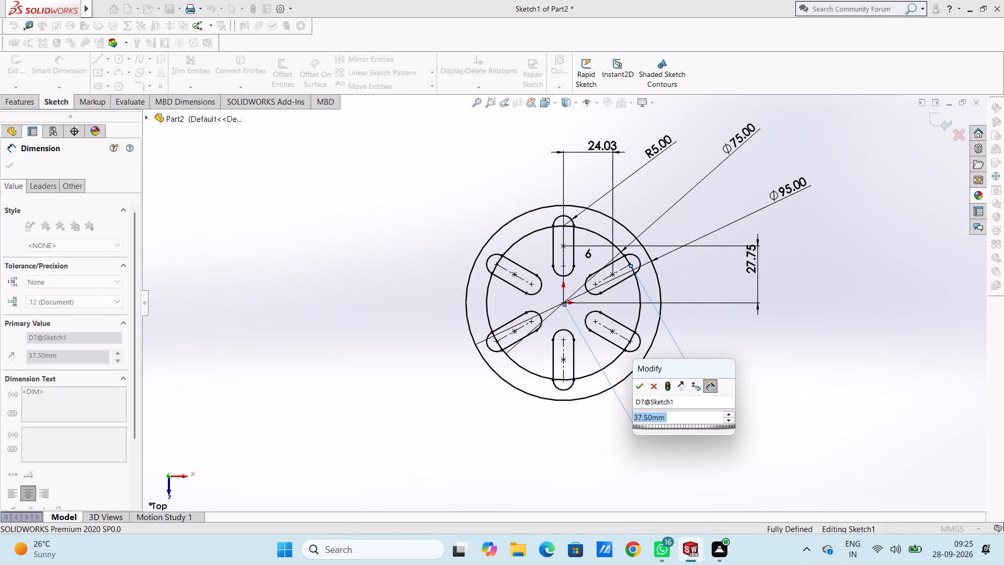
pyautogui.click(635, 386)
pyautogui.click(436, 444)
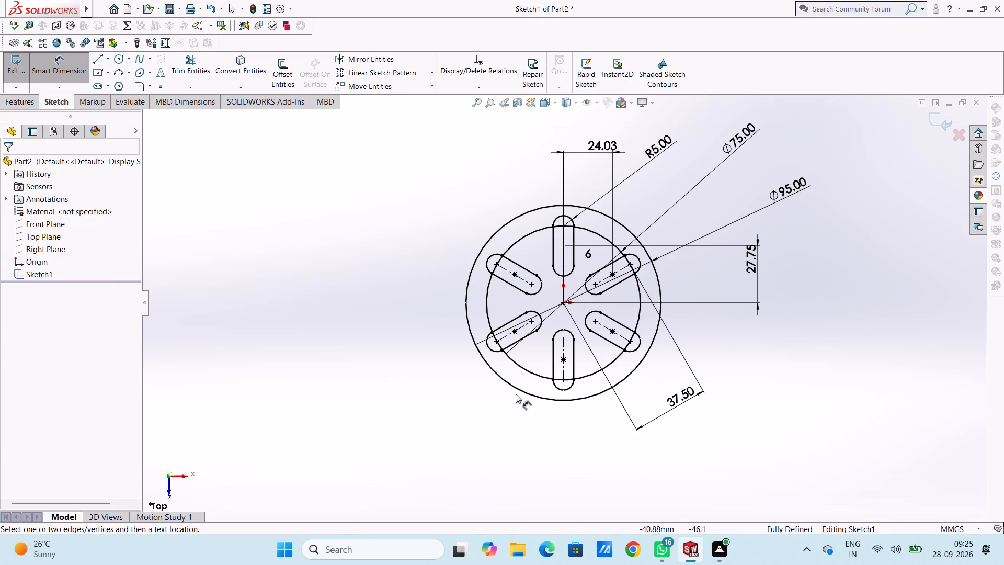
# Delete the 75 mm circle together with its diameter dimension.
pyautogui.click(524, 370)
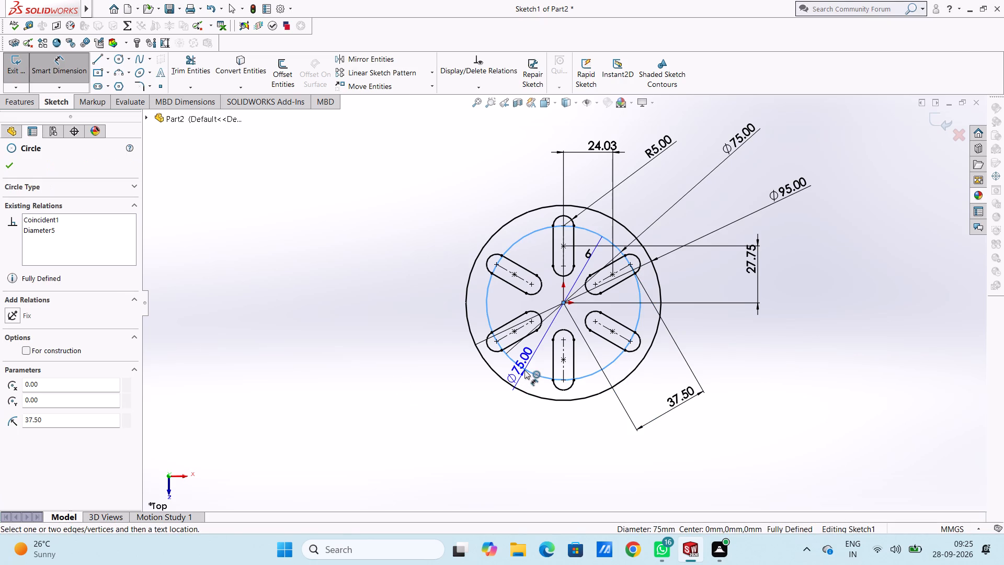
pyautogui.press('Delete')
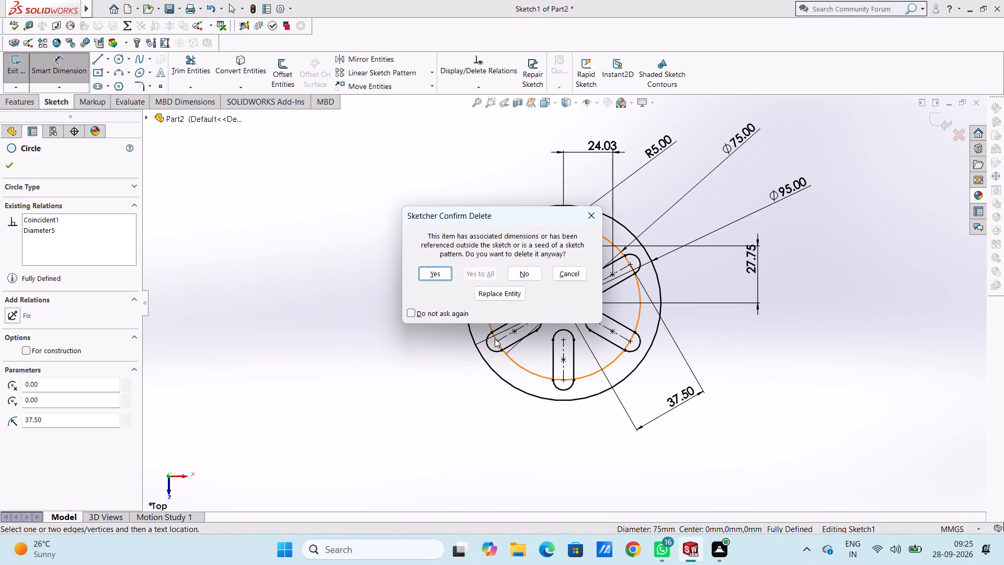
pyautogui.click(439, 278)
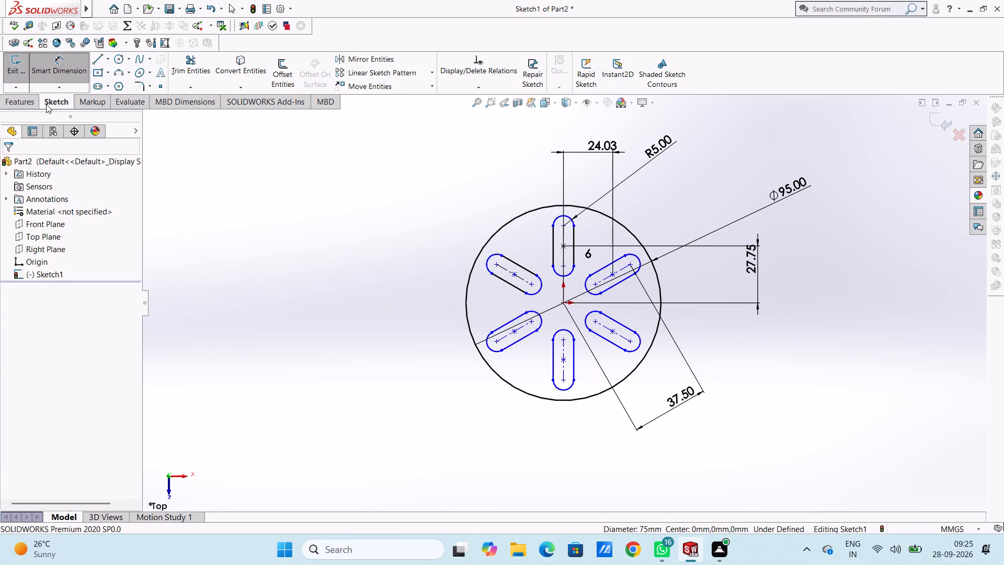
# Add an aligned dimension from the origin to the outer end centre of the upper-left slot, keeping its current value.
pyautogui.click(563, 304)
pyautogui.click(498, 264)
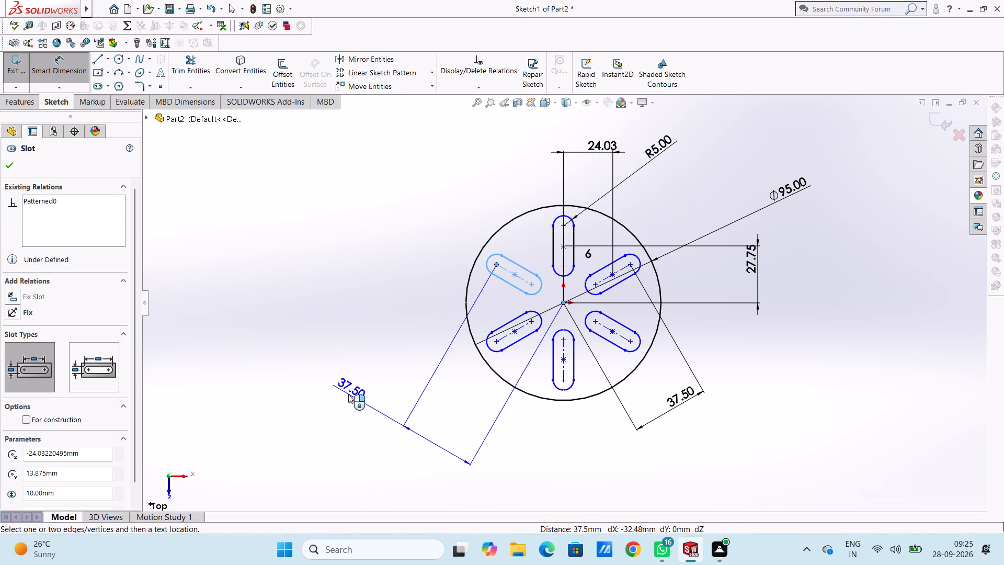
pyautogui.click(348, 394)
pyautogui.click(303, 382)
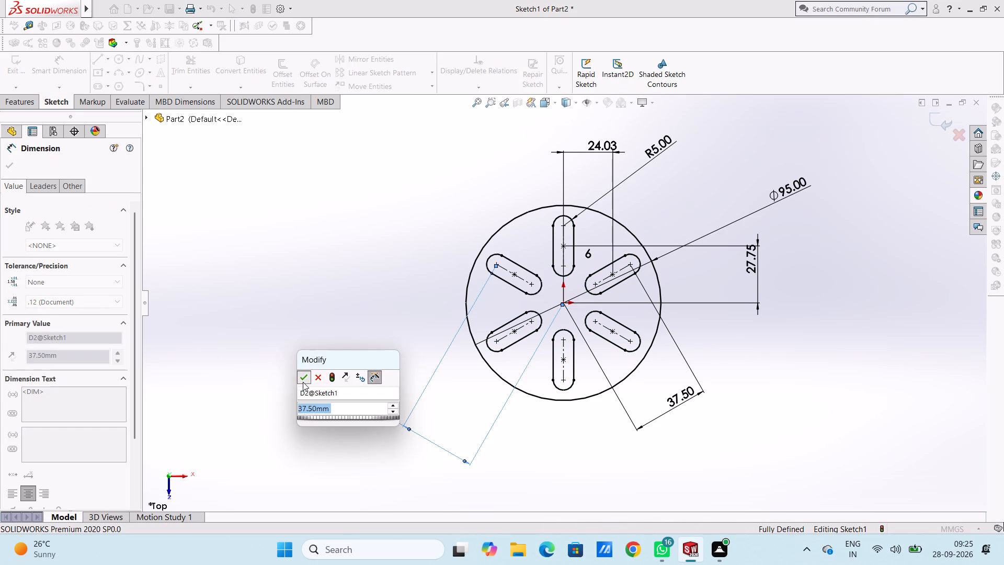
pyautogui.click(366, 296)
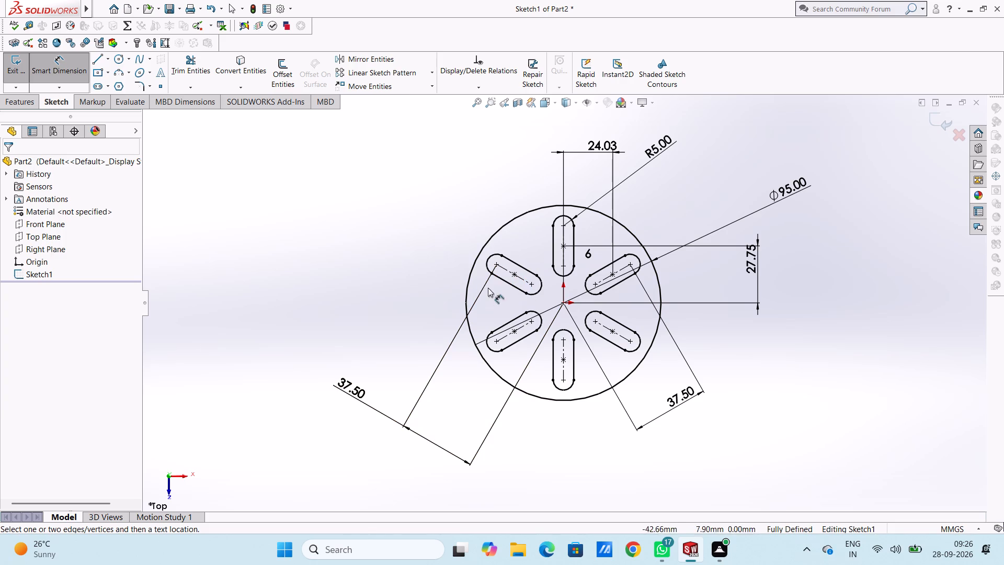
pyautogui.press('Escape')
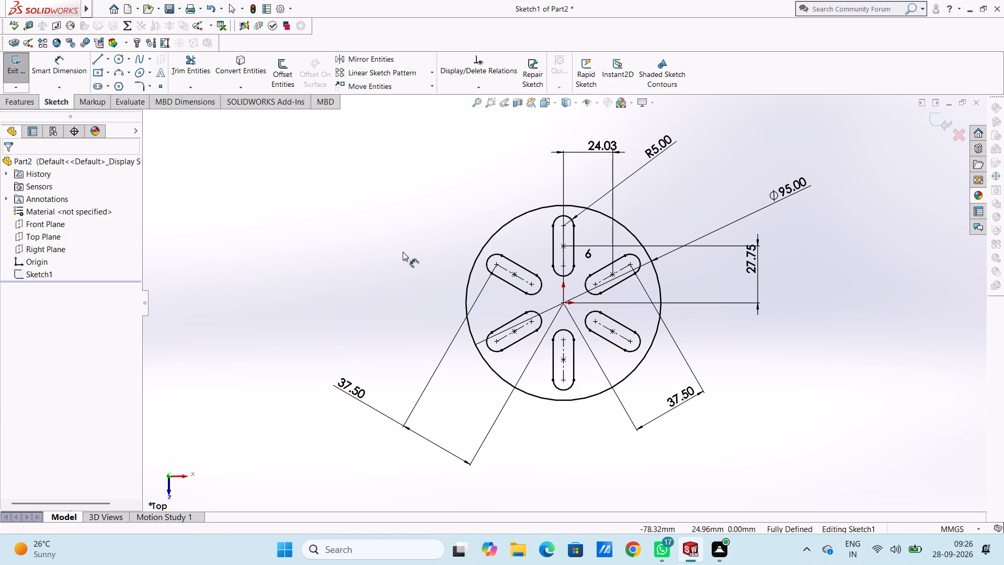
pyautogui.press('Escape')
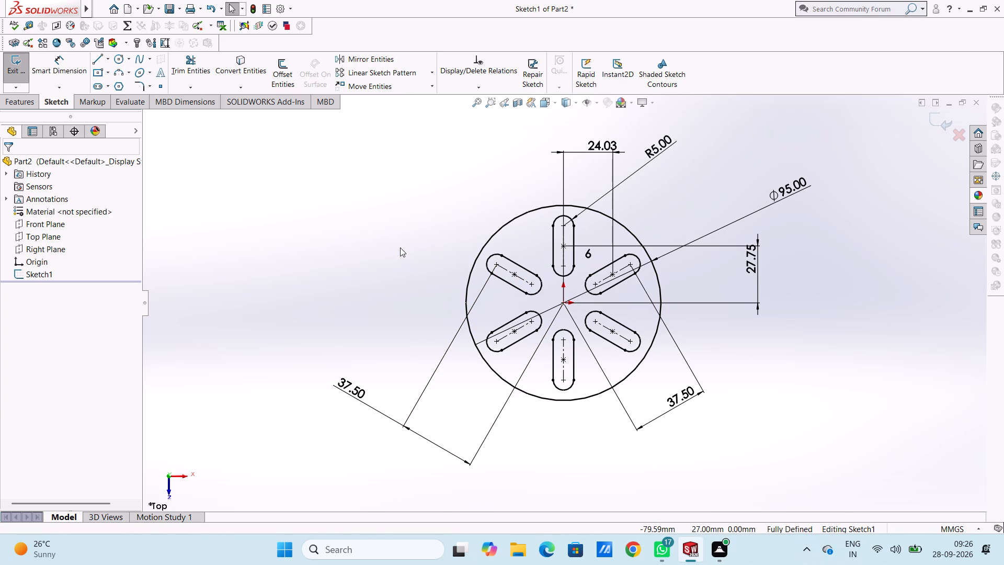
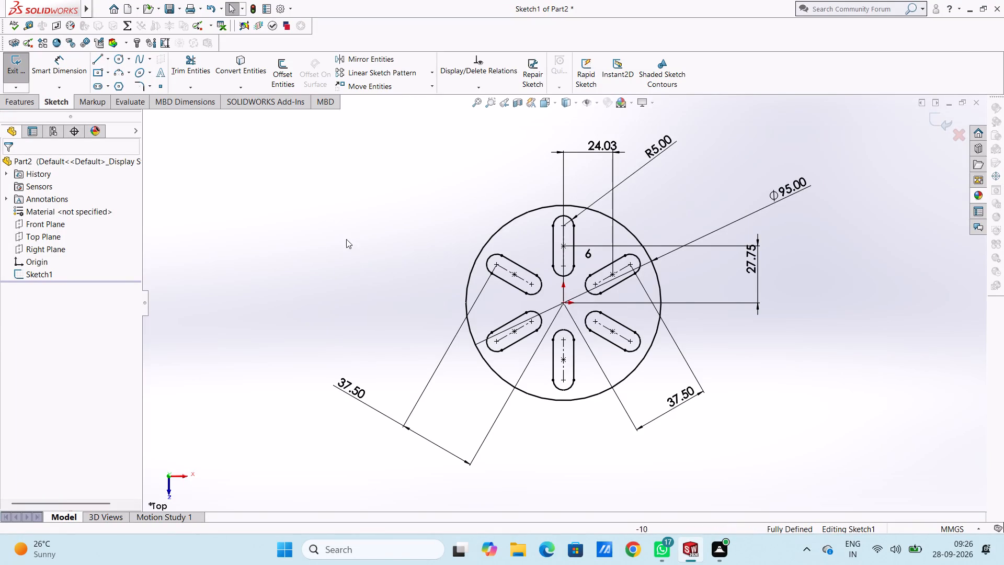
# Sketch two concentric circles, radii about 9.9 mm and 5.6 mm, centred about 57 mm directly above the origin.
pyautogui.click(119, 56)
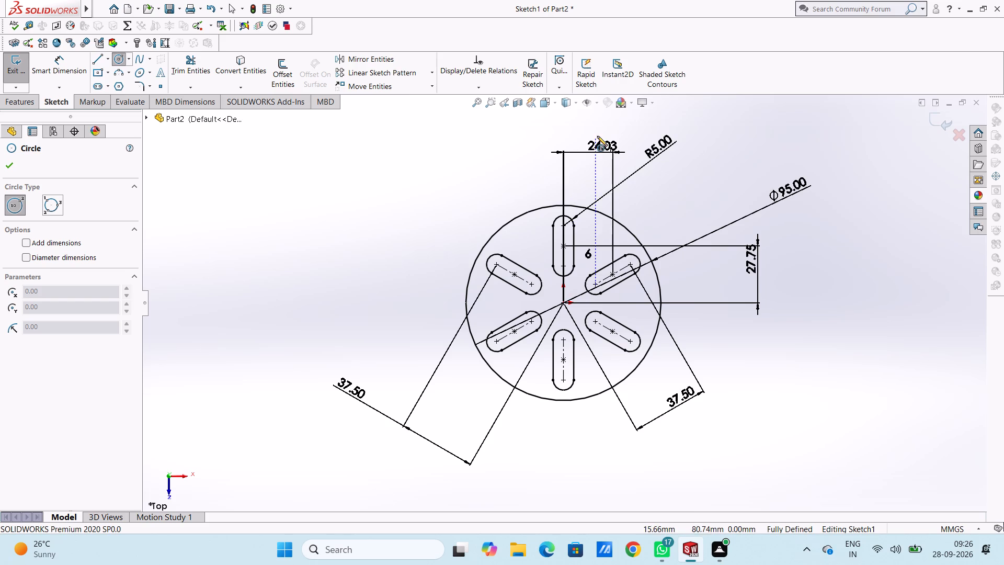
pyautogui.click(562, 186)
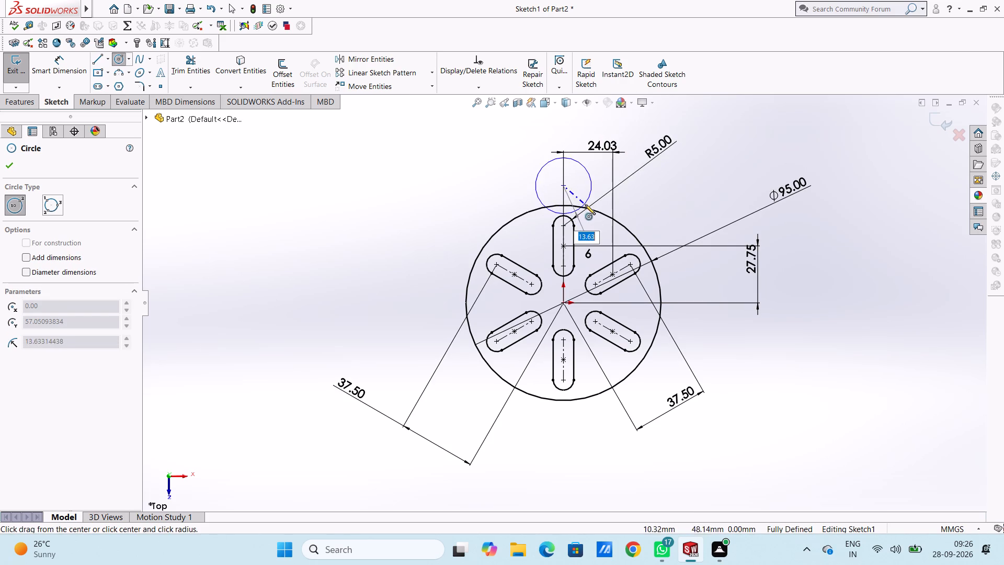
pyautogui.click(582, 177)
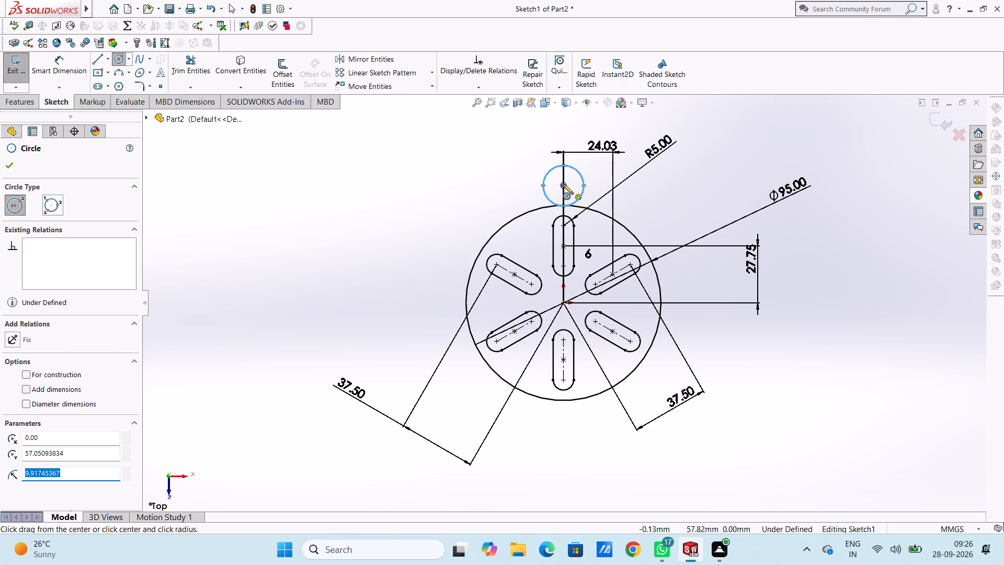
pyautogui.click(563, 184)
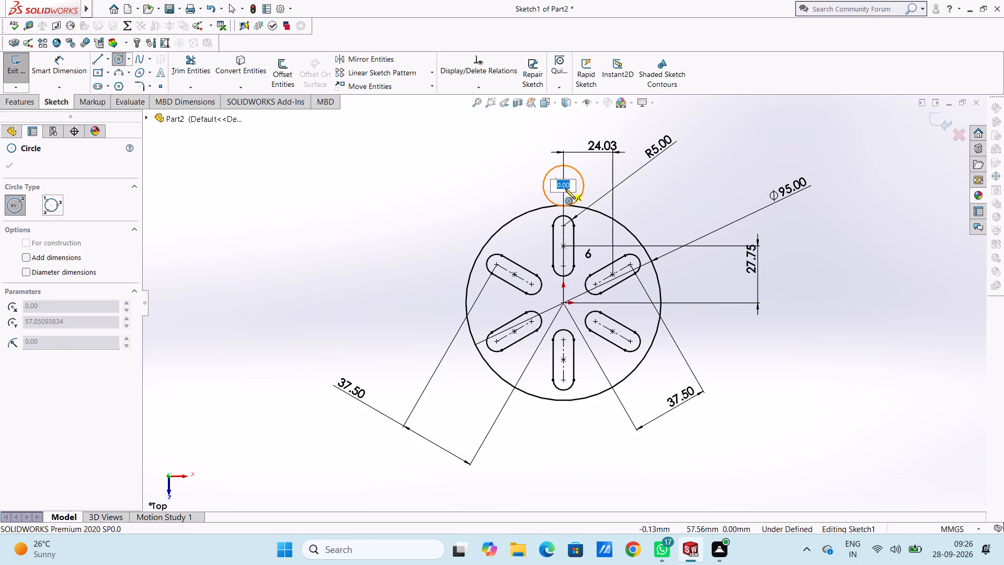
pyautogui.click(570, 195)
# Sketch two concentric circles, radii about 10.6 mm and 6.3 mm, centred about 58 mm directly below the origin.
pyautogui.scroll(-1, 568, 311)
pyautogui.scroll(4, 568, 311)
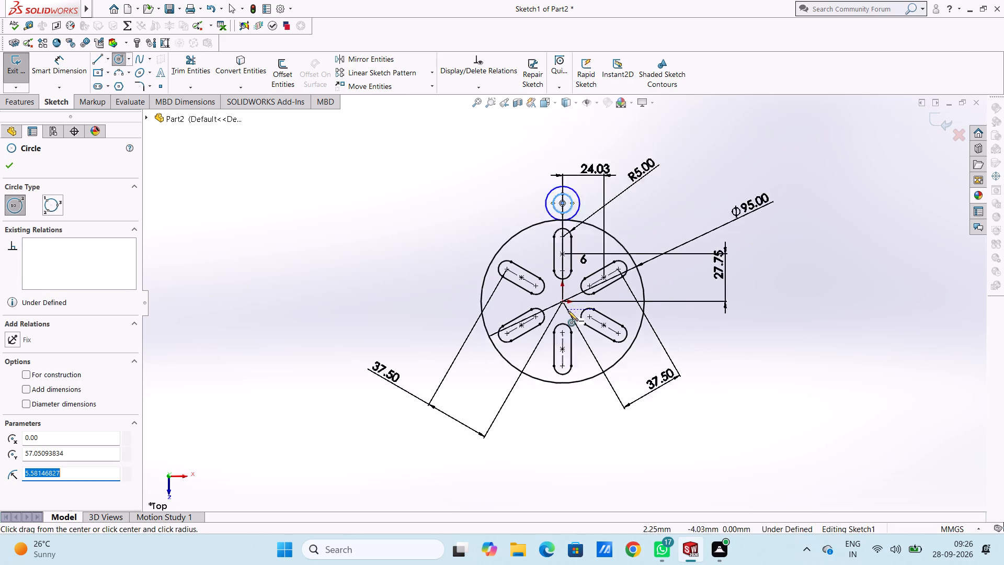
pyautogui.scroll(-2, 561, 387)
pyautogui.scroll(1, 564, 364)
pyautogui.click(564, 363)
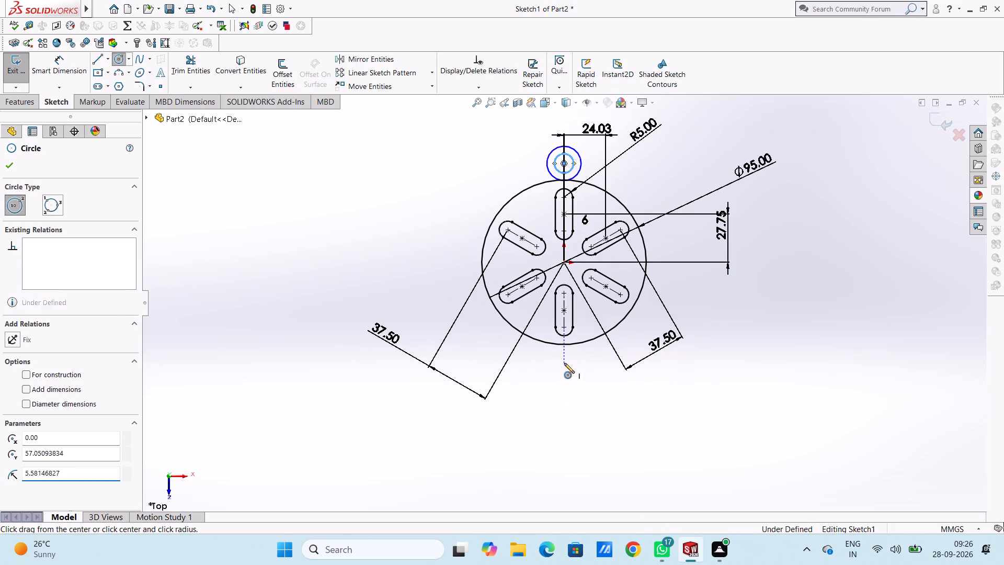
pyautogui.click(567, 381)
pyautogui.click(563, 363)
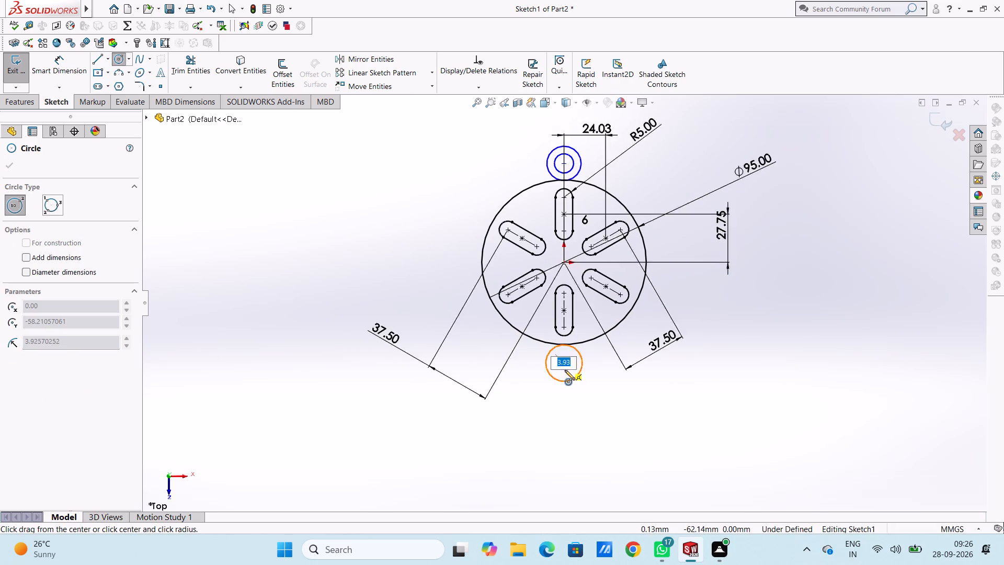
pyautogui.click(566, 374)
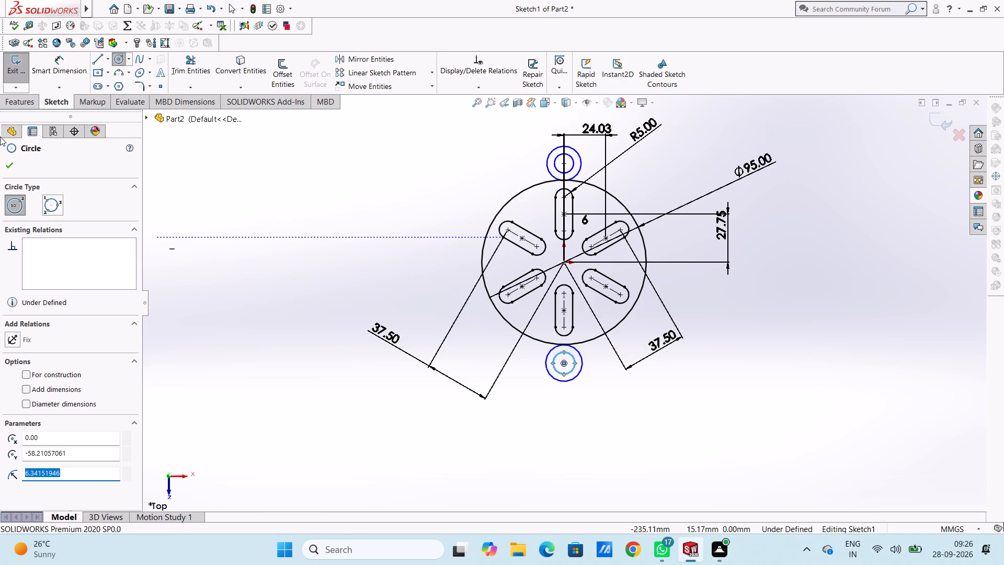
pyautogui.click(11, 169)
# Dimension the inner circle of the lower concentric pair to a diameter of 12 mm.
pyautogui.click(64, 64)
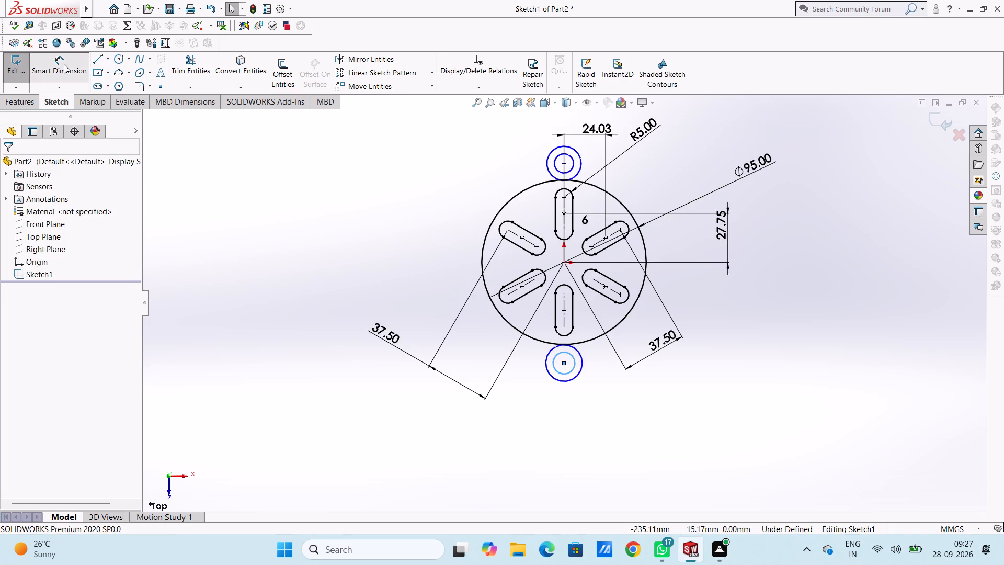
pyautogui.scroll(3, 397, 202)
pyautogui.scroll(-4, 581, 374)
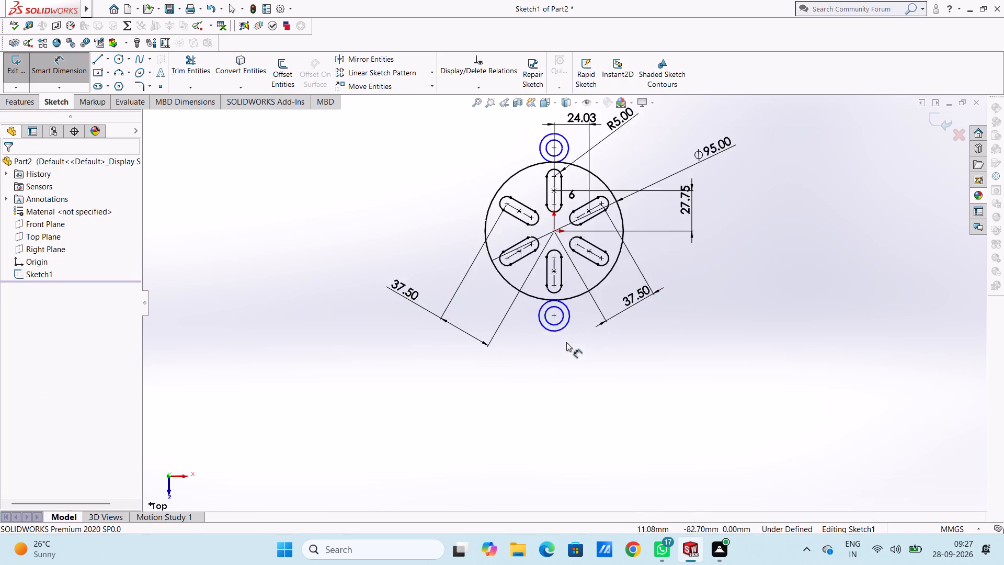
pyautogui.click(554, 303)
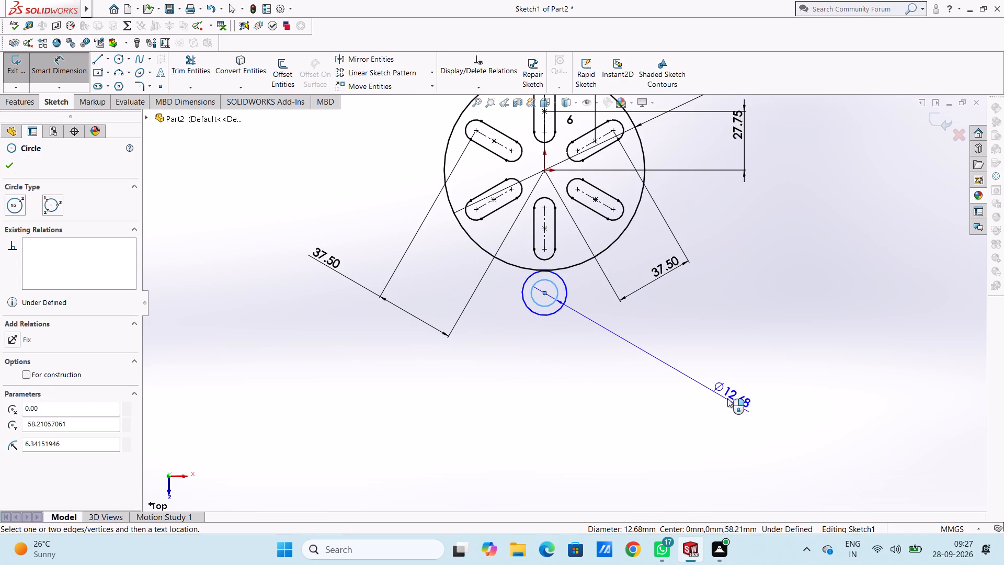
pyautogui.click(710, 378)
pyautogui.write('12')
pyautogui.press('Return')
pyautogui.click(557, 389)
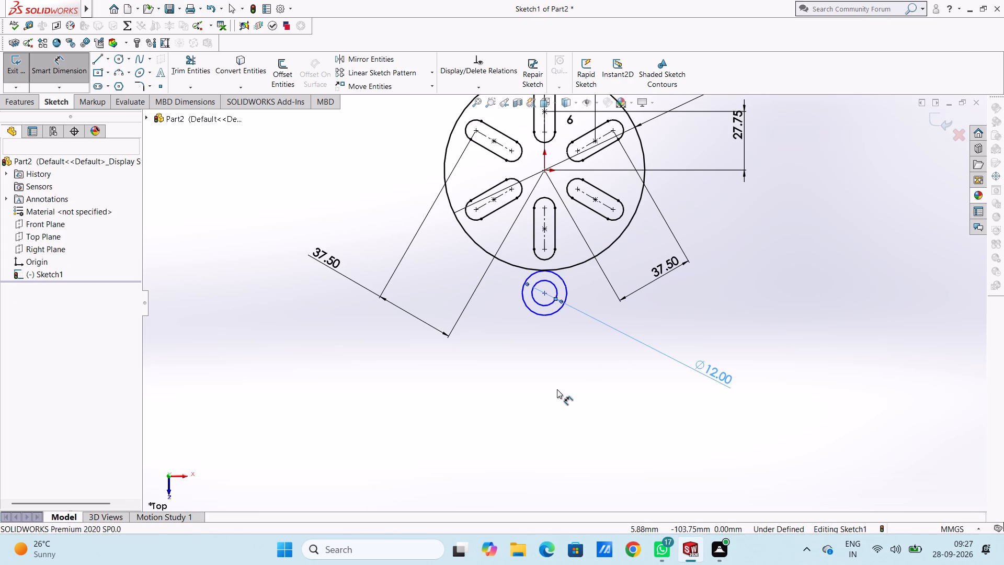
# Dimension the outer circle of the lower concentric pair to a diameter of 26 mm.
pyautogui.click(556, 313)
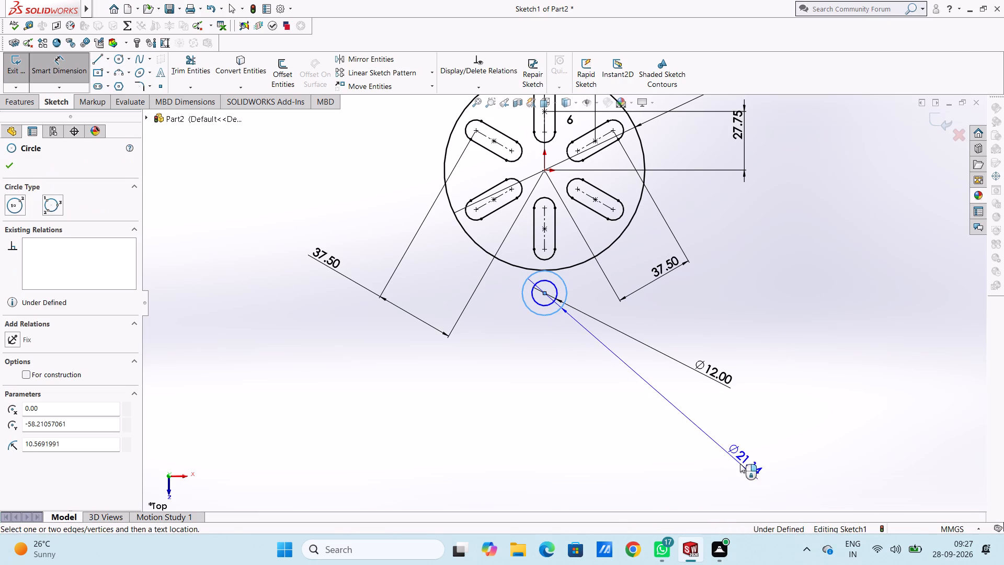
pyautogui.click(720, 442)
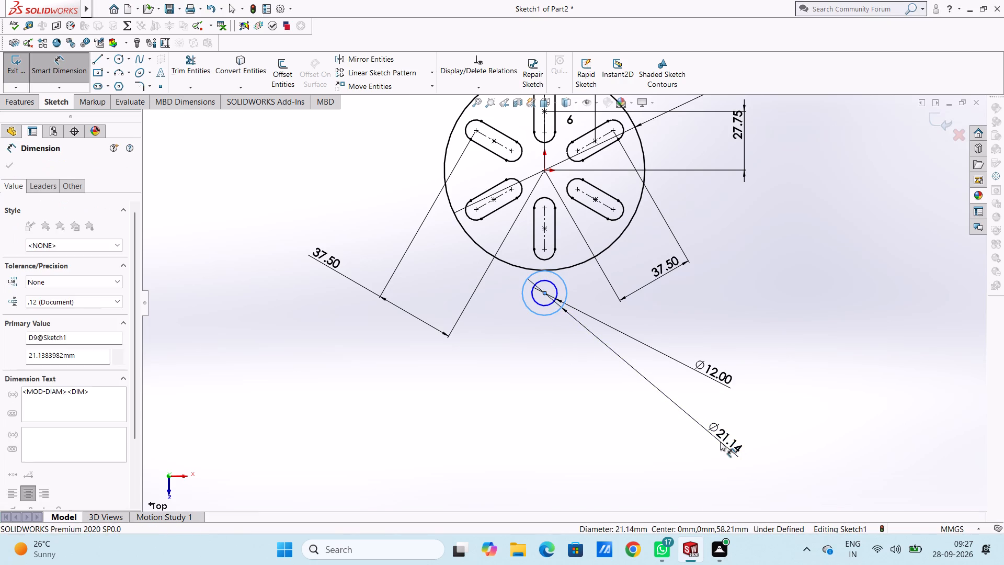
pyautogui.write('26')
pyautogui.press('Return')
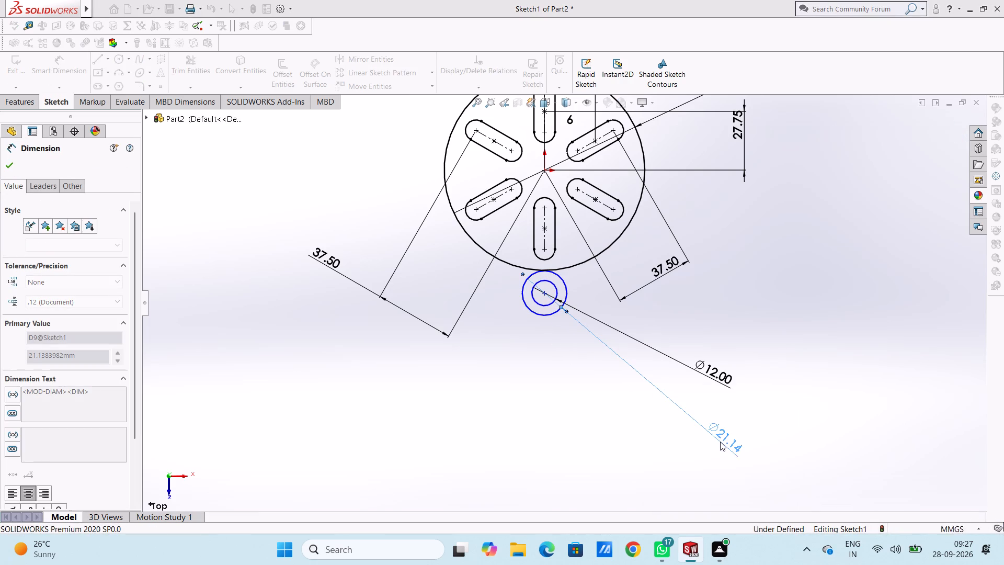
pyautogui.click(530, 425)
# Dimension the vertical distance from the origin to the lower concentric circles' centre as 65 mm.
pyautogui.scroll(2, 530, 425)
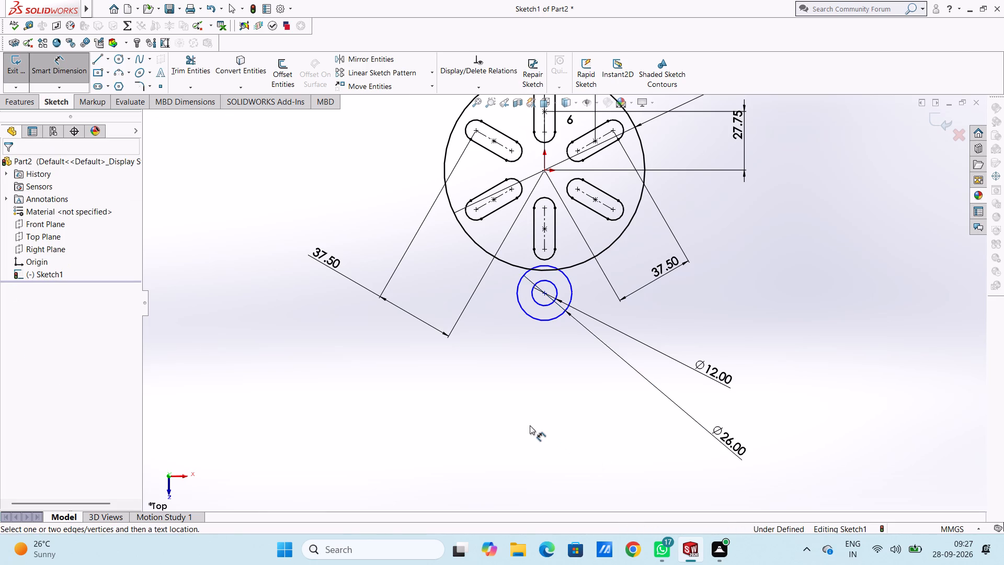
pyautogui.scroll(1, 530, 425)
pyautogui.click(553, 227)
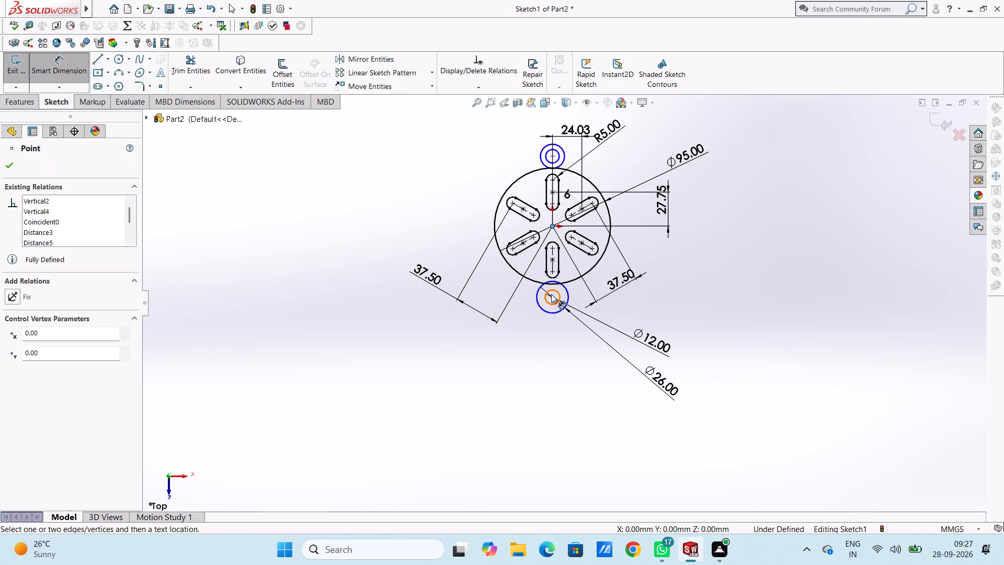
pyautogui.click(551, 296)
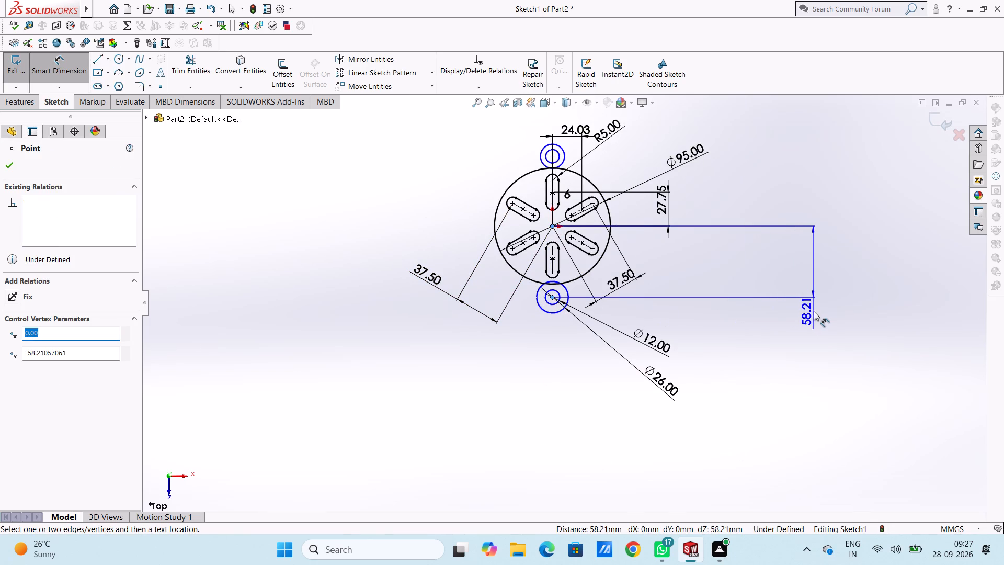
pyautogui.click(807, 309)
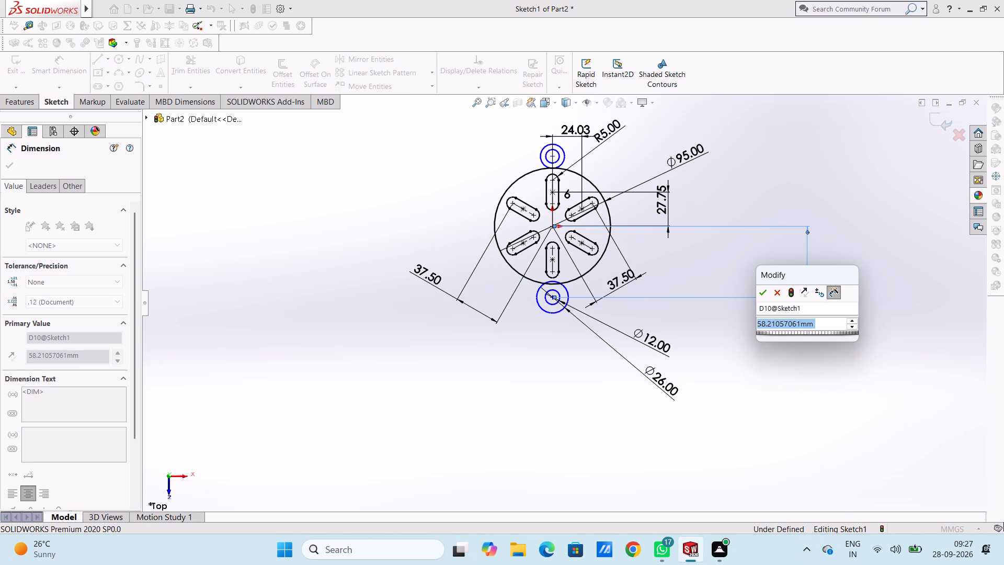
pyautogui.write('65')
pyautogui.press('Return')
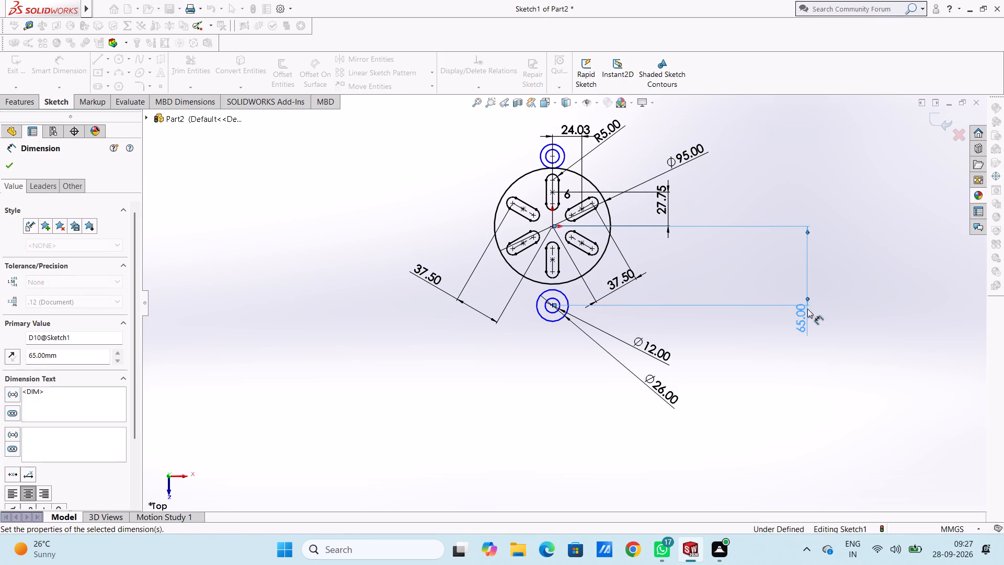
pyautogui.click(695, 204)
pyautogui.click(713, 248)
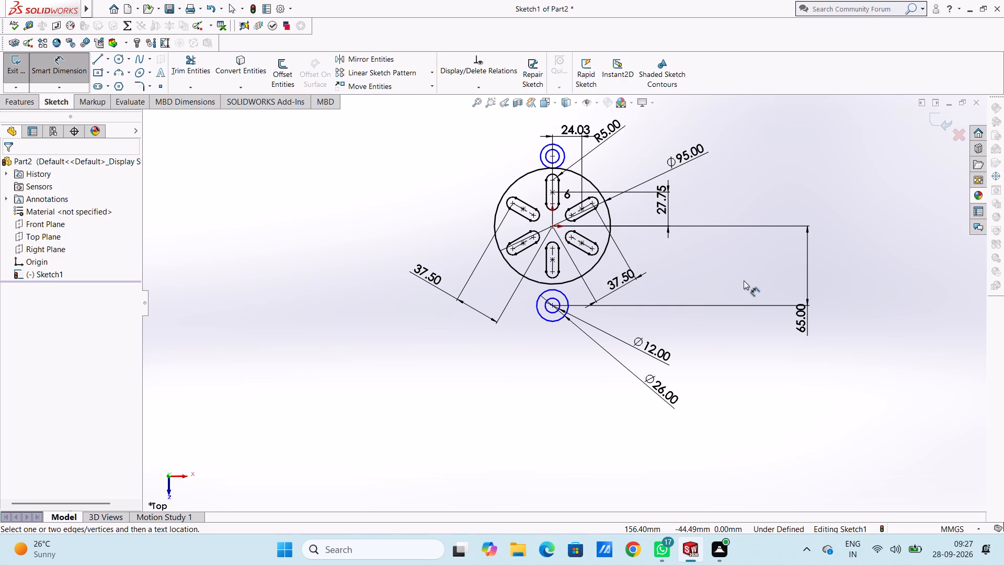
# Dimension the vertical distance from the upper concentric circles' centre to the origin as 65 mm.
pyautogui.scroll(2, 744, 280)
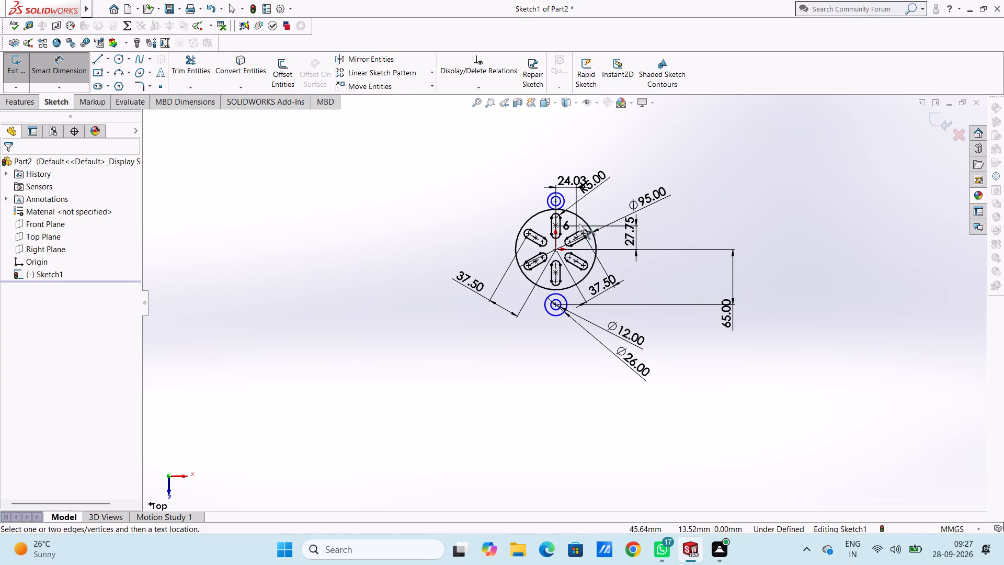
pyautogui.click(557, 198)
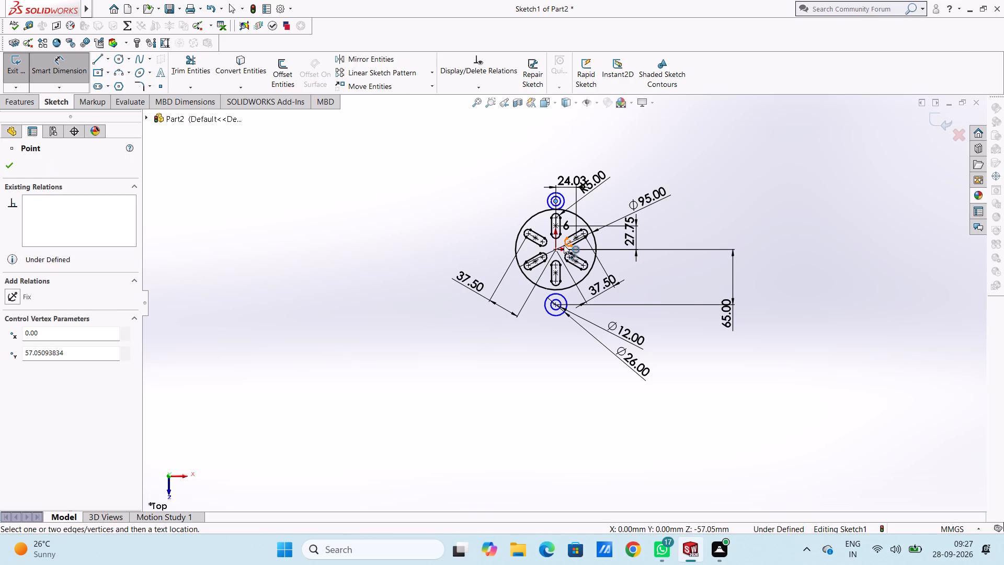
pyautogui.click(554, 248)
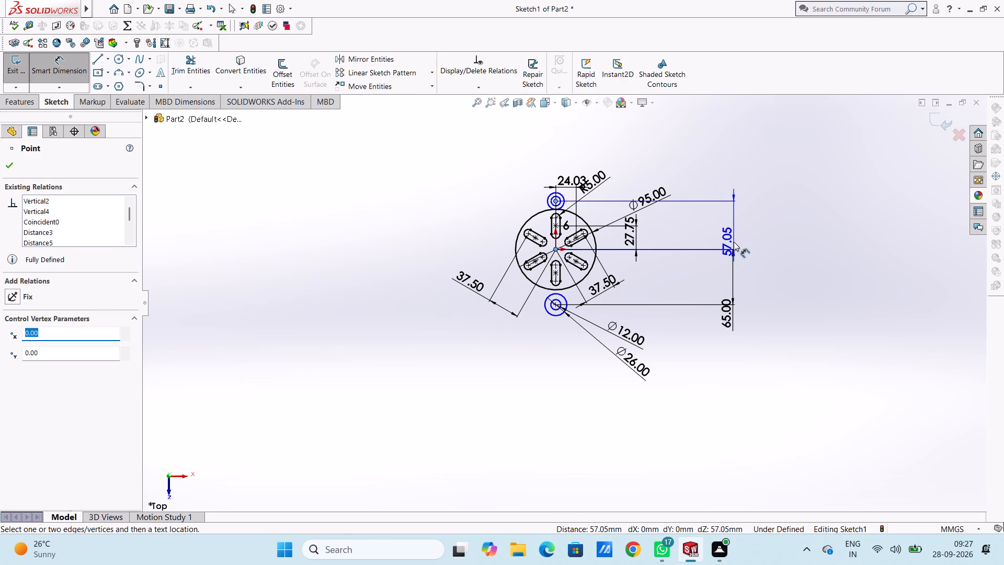
pyautogui.click(734, 242)
pyautogui.write('65')
pyautogui.press('Return')
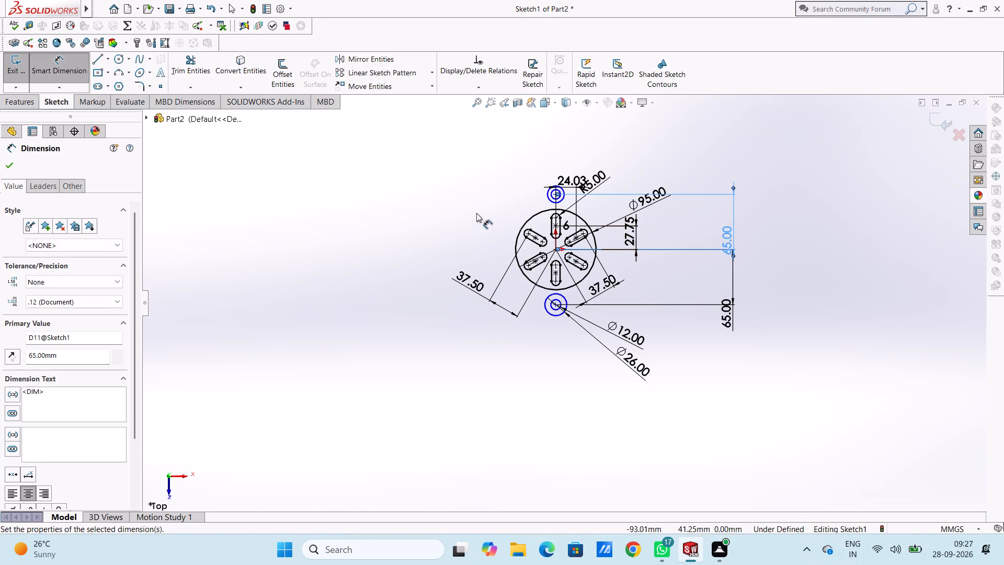
pyautogui.click(476, 212)
# Dimension the horizontal distance from the upper concentric circles' centre to the upper-right slot's outer end centre, keeping its current value.
pyautogui.scroll(-3, 564, 211)
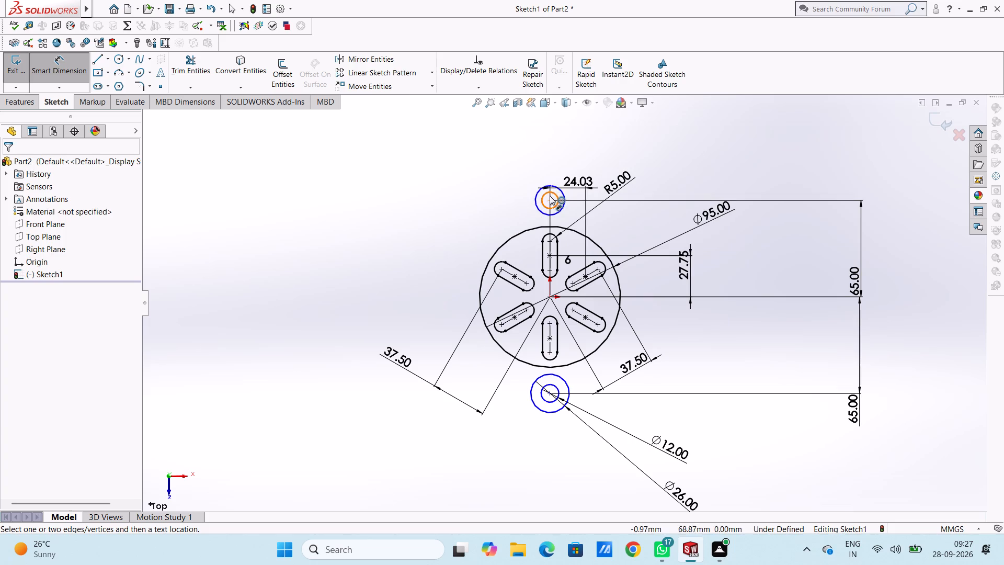
pyautogui.click(550, 199)
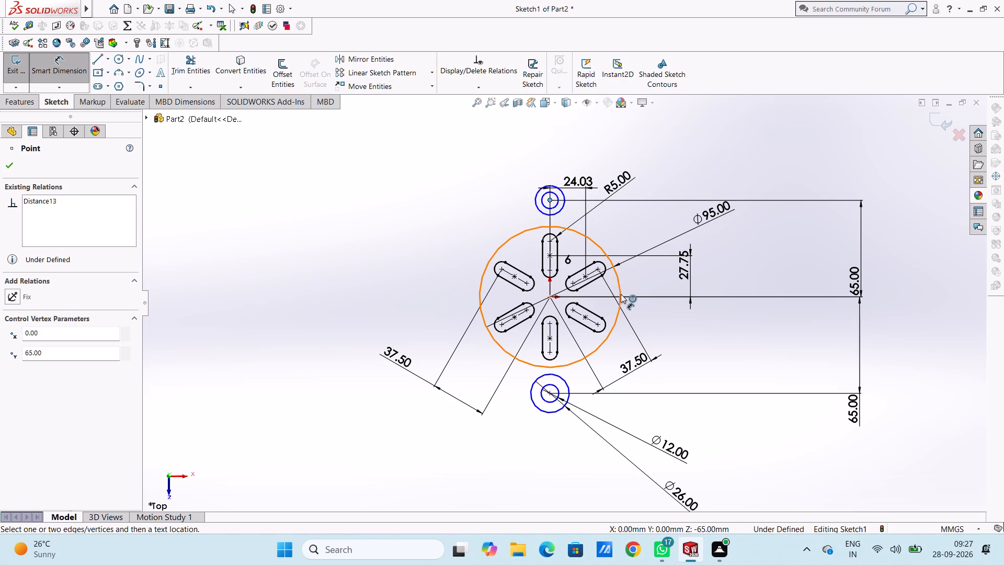
pyautogui.click(599, 269)
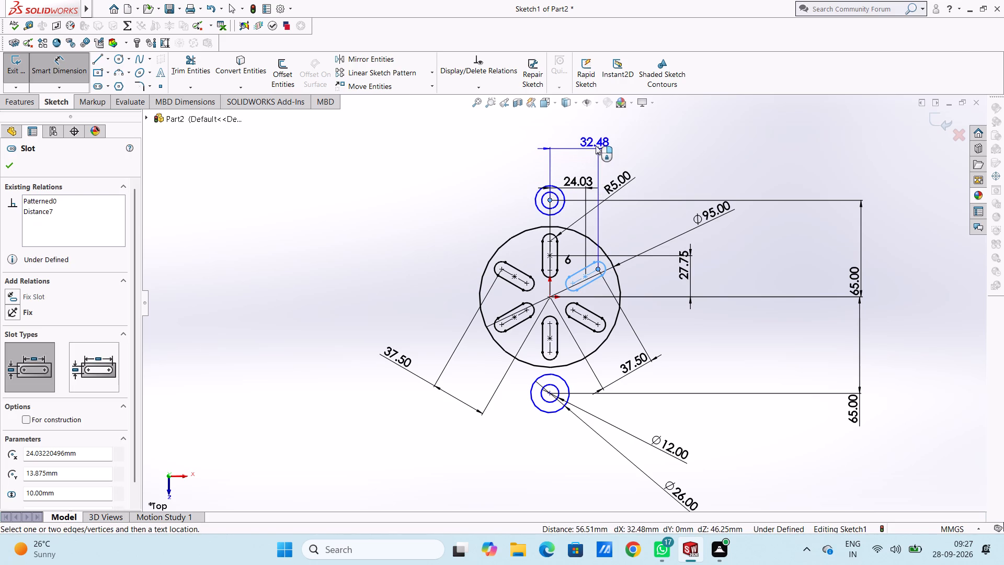
pyautogui.click(597, 136)
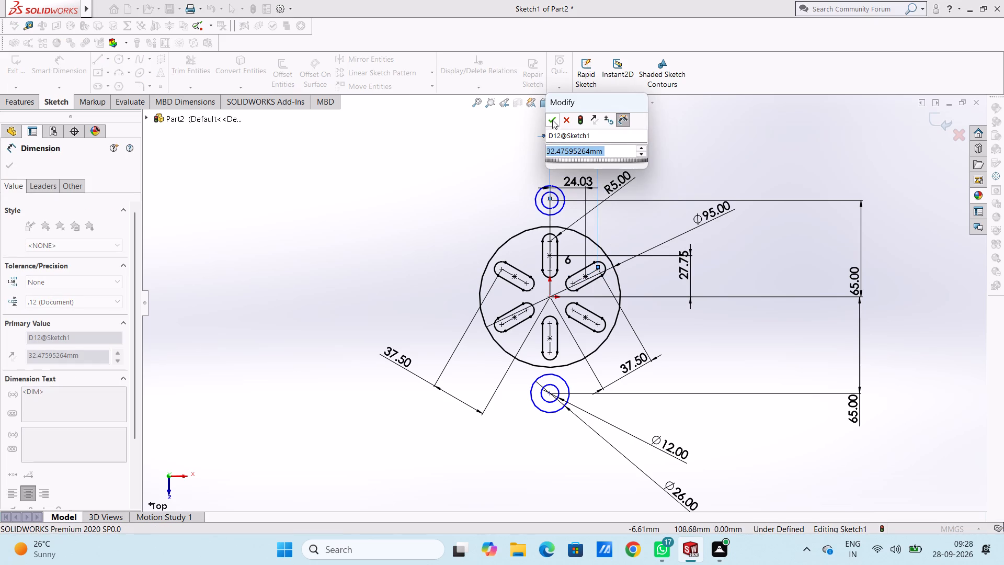
pyautogui.click(552, 121)
pyautogui.click(484, 179)
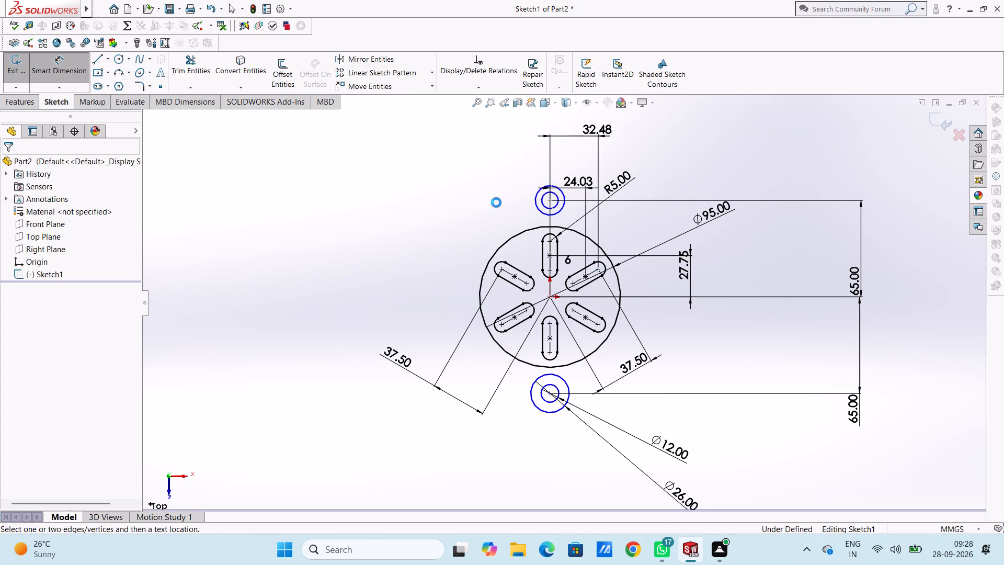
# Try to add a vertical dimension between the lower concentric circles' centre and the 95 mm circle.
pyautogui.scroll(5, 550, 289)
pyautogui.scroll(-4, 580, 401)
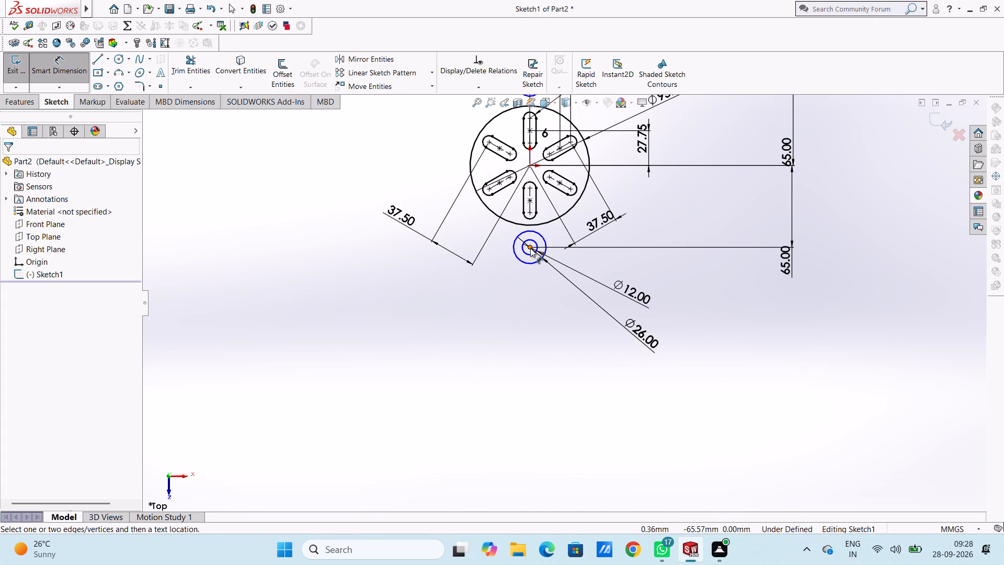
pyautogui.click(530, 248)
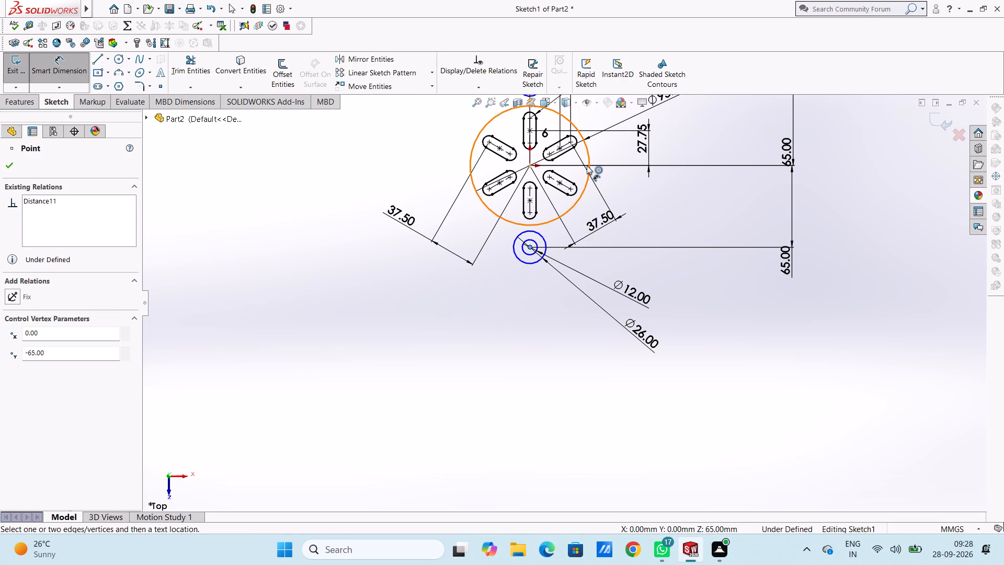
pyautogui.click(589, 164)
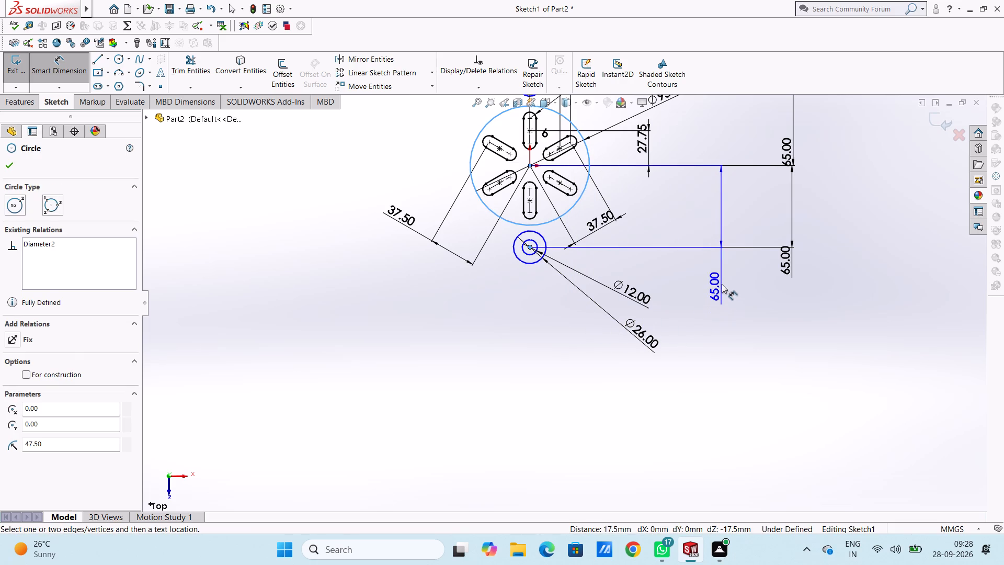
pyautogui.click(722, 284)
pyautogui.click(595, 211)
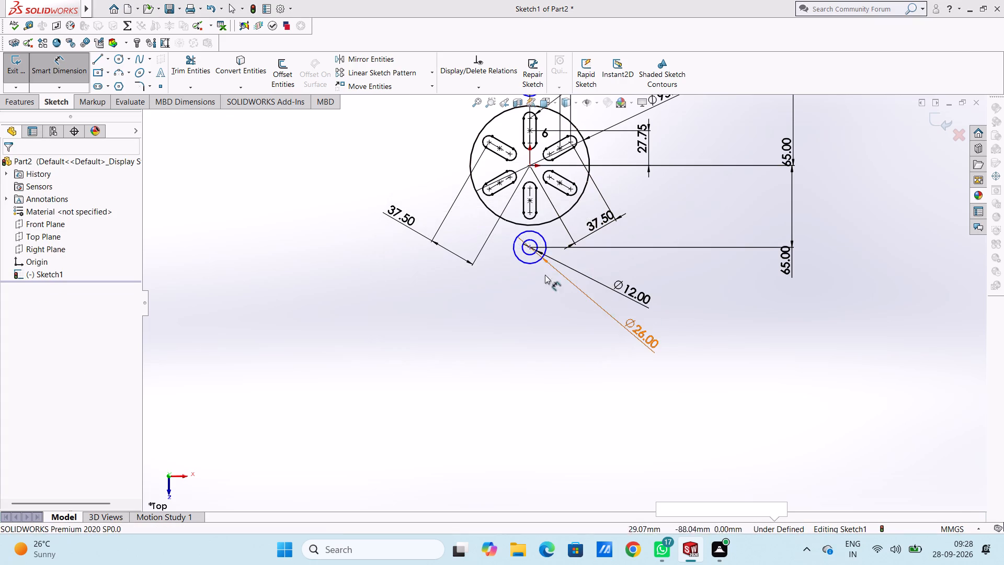
# Dimension the horizontal distance from the lower concentric circles' centre to the upper-right slot's outer end centre, keeping its current value.
pyautogui.click(533, 248)
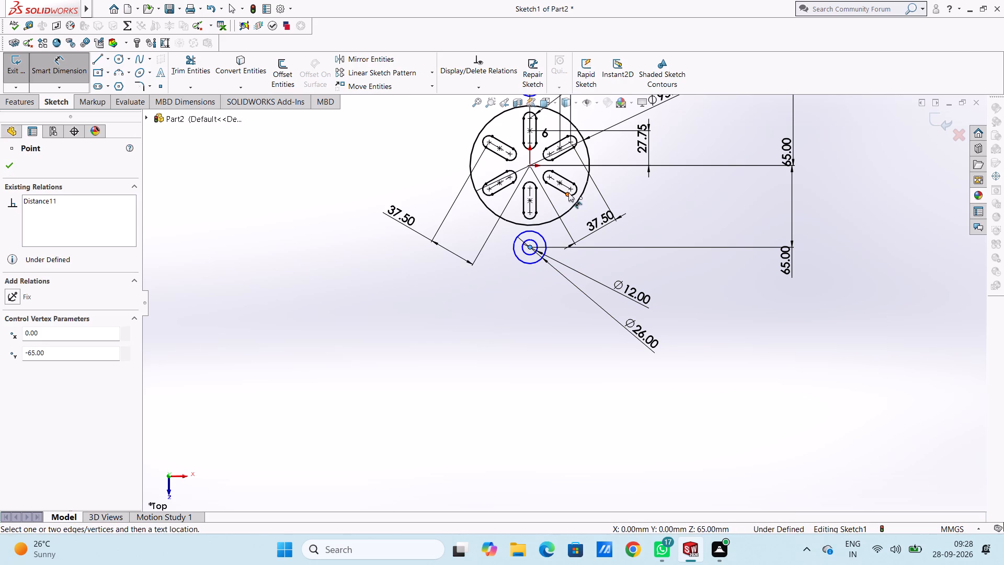
pyautogui.click(572, 143)
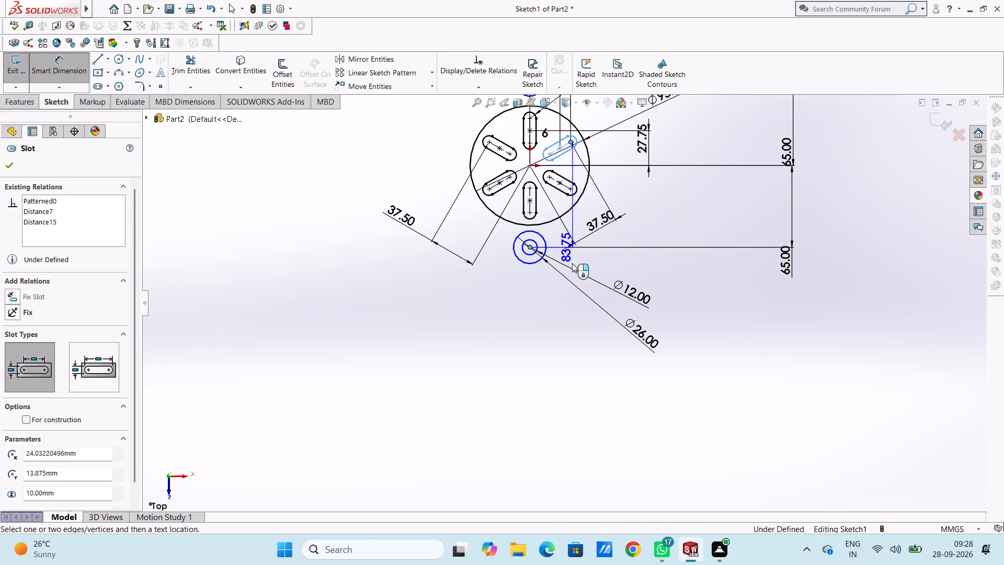
pyautogui.click(554, 347)
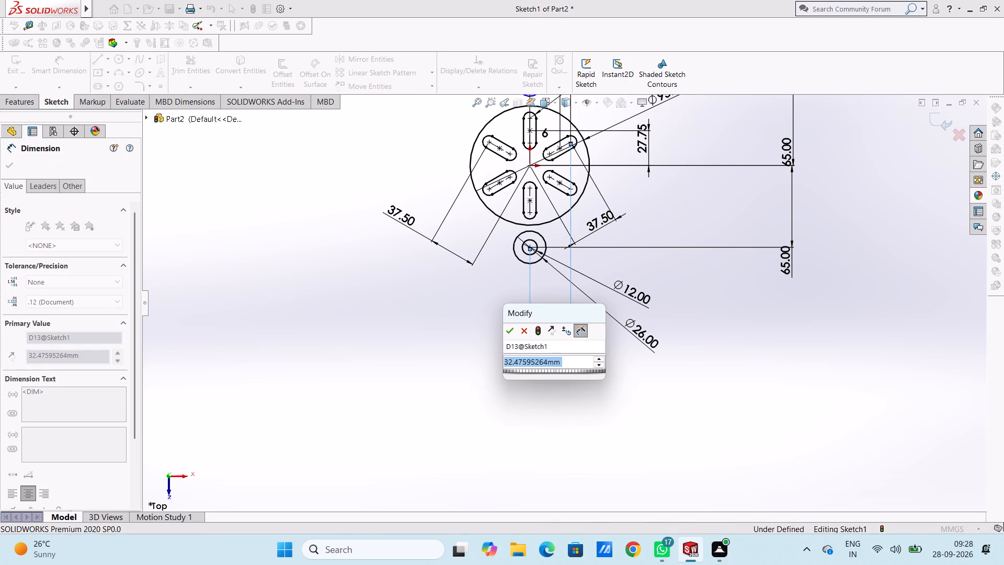
pyautogui.click(507, 336)
pyautogui.click(480, 336)
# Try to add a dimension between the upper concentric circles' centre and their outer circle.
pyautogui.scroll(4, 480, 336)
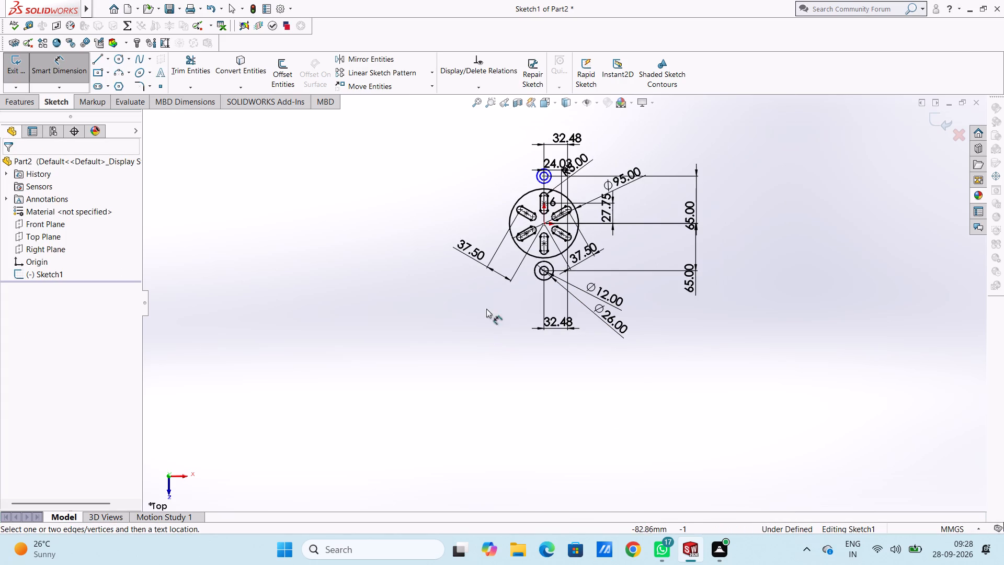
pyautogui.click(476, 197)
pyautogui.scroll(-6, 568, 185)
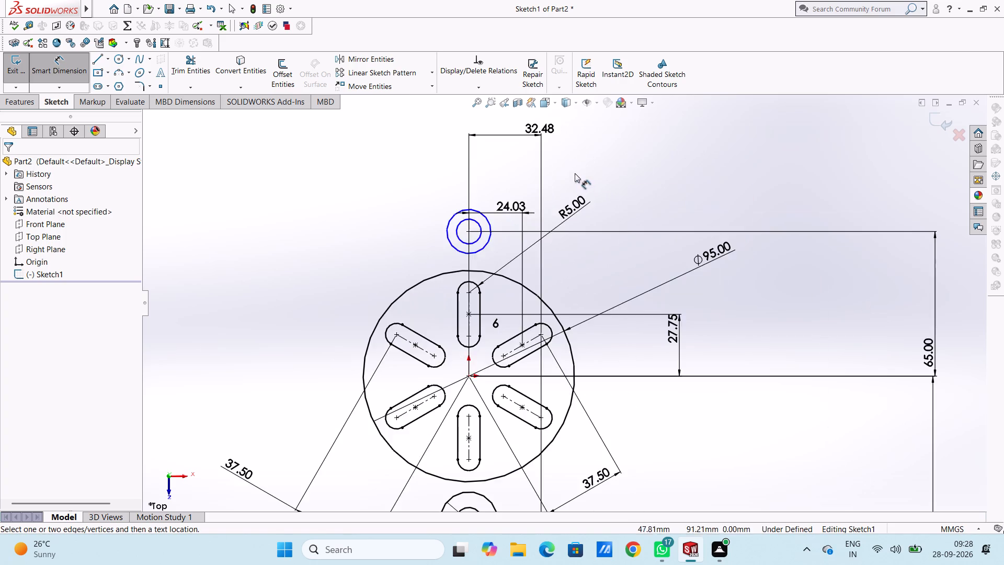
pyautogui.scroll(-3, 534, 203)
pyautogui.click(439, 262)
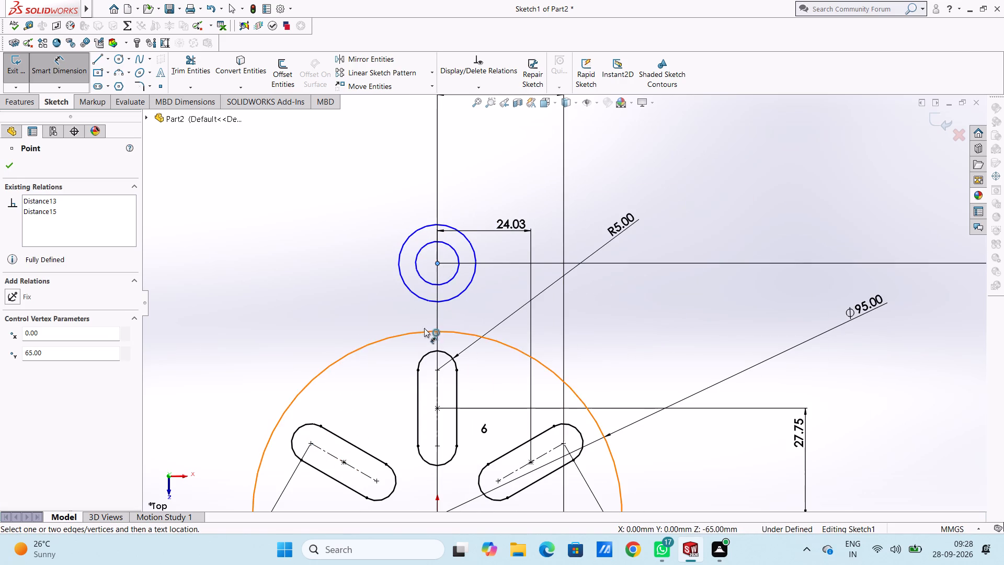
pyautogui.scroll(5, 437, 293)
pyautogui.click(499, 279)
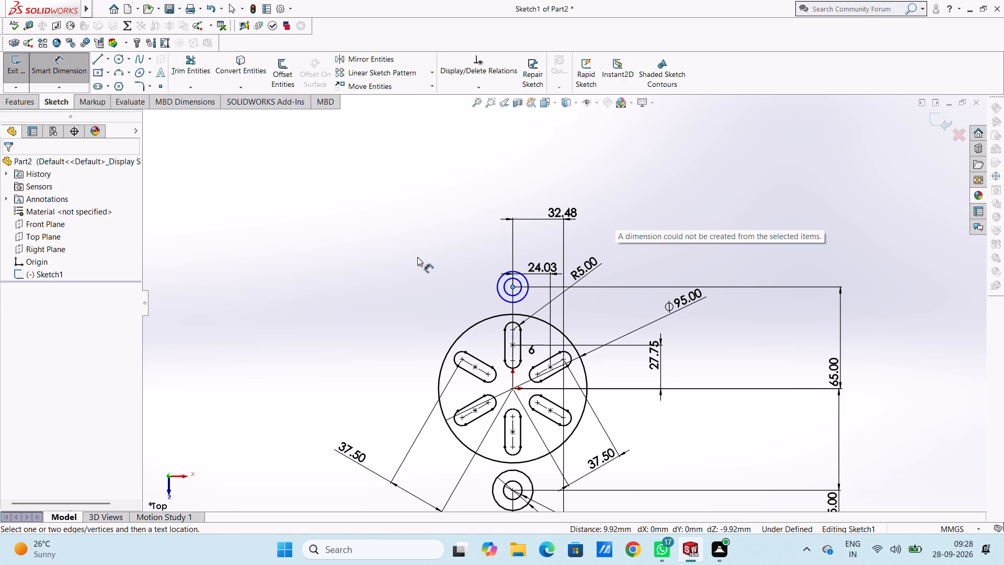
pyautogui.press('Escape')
# Dimension the diameter of the upper concentric pair's outer circle as 26 mm.
pyautogui.click(502, 274)
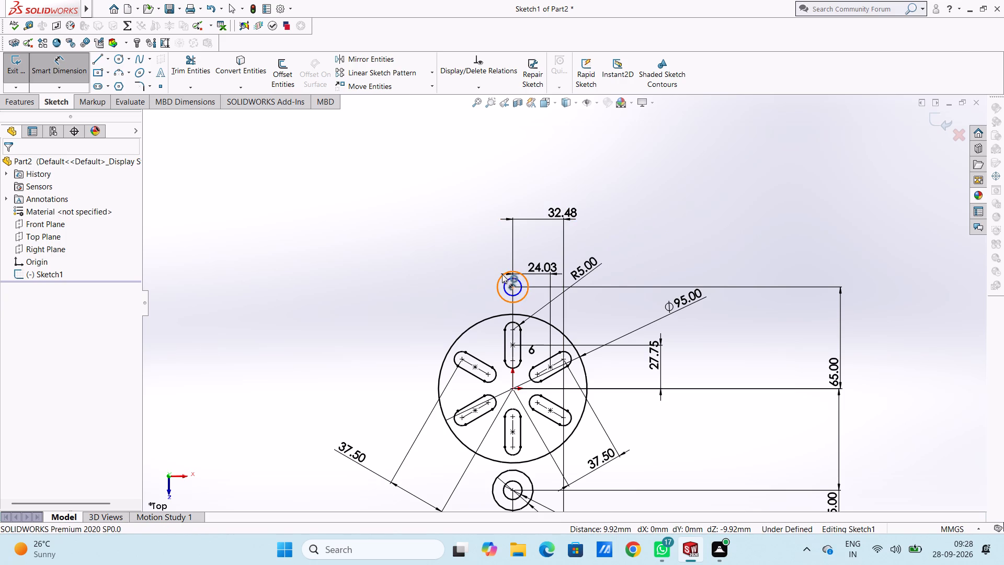
pyautogui.click(750, 180)
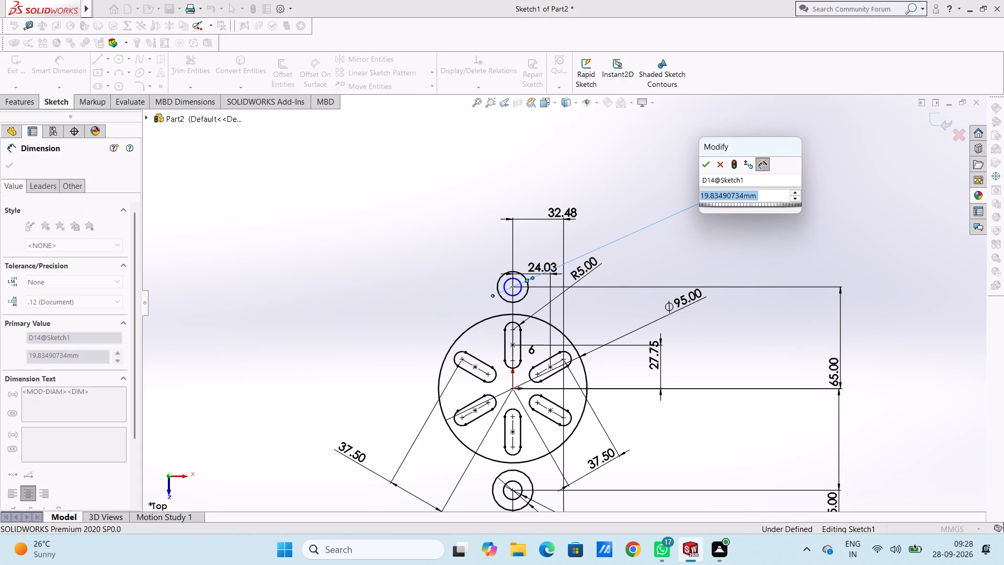
pyautogui.write('26')
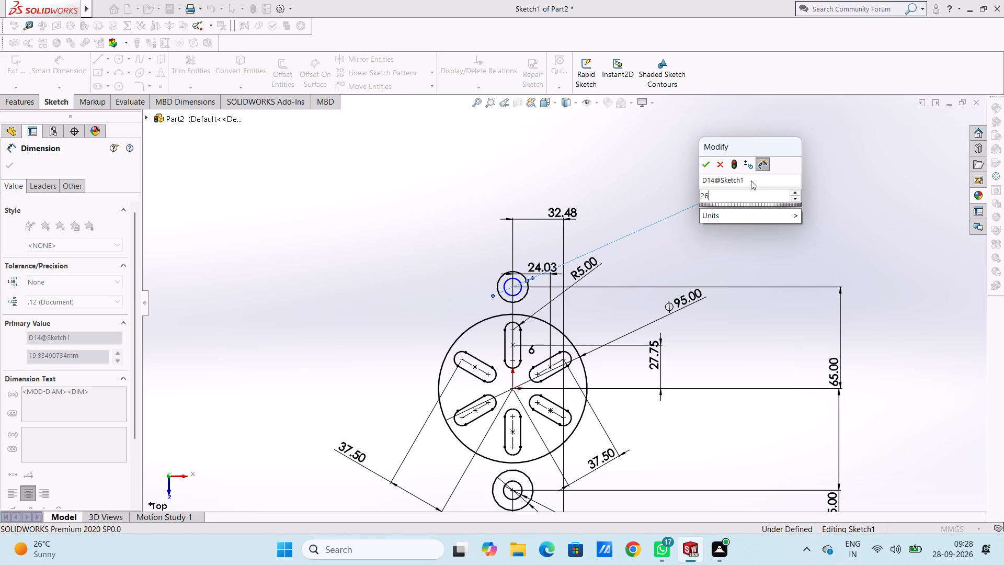
pyautogui.press('Return')
pyautogui.click(637, 174)
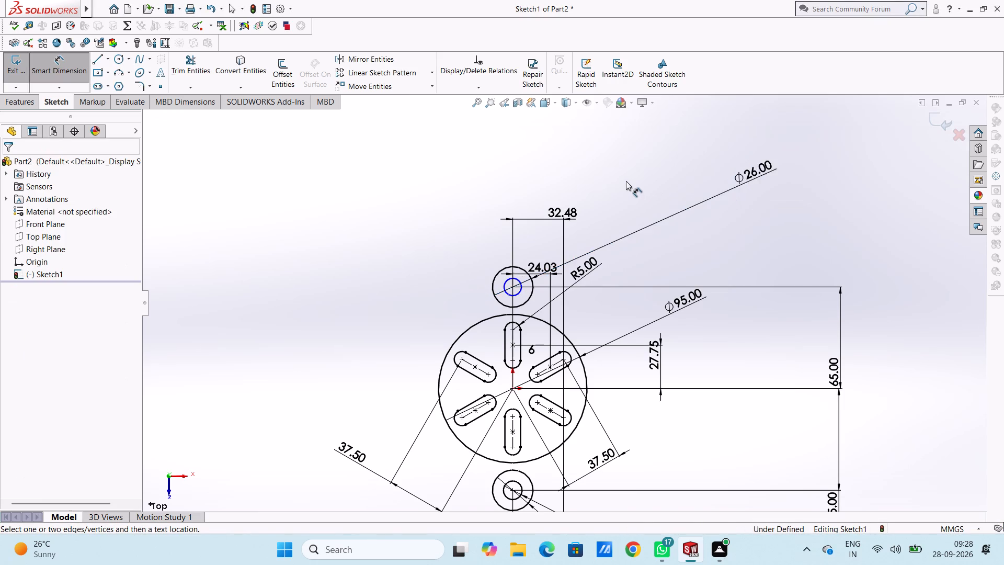
# Dimension the diameter of the upper concentric pair's inner circle as 12 mm.
pyautogui.click(516, 295)
pyautogui.click(697, 141)
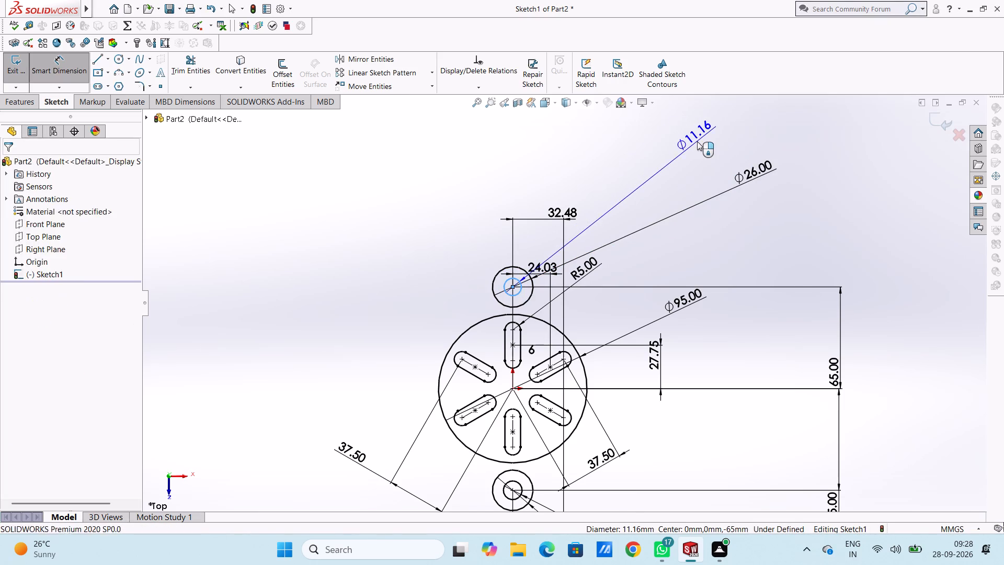
pyautogui.write('12')
pyautogui.press('Return')
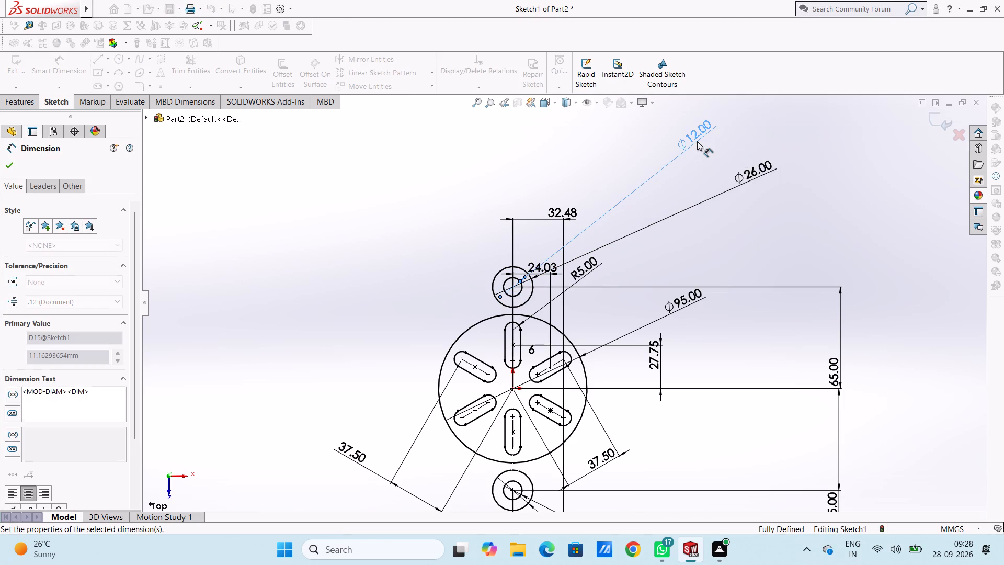
pyautogui.click(596, 154)
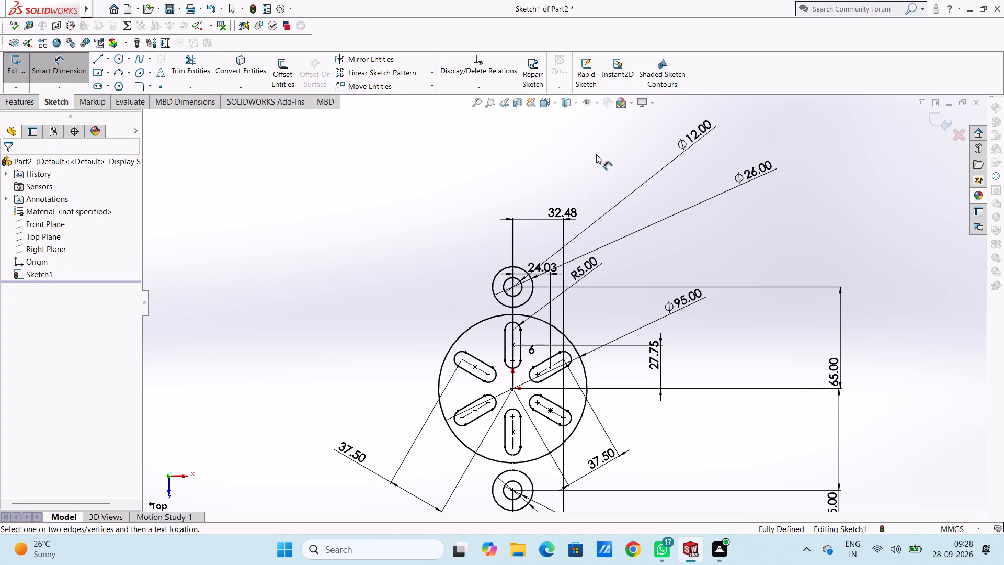
pyautogui.press('Escape')
pyautogui.press('Escape')
# Sketch a three-point arc of radius 6 mm joining the upper 26 mm circle's right side to the 95 mm circle.
pyautogui.scroll(5, 596, 154)
pyautogui.scroll(-1, 574, 422)
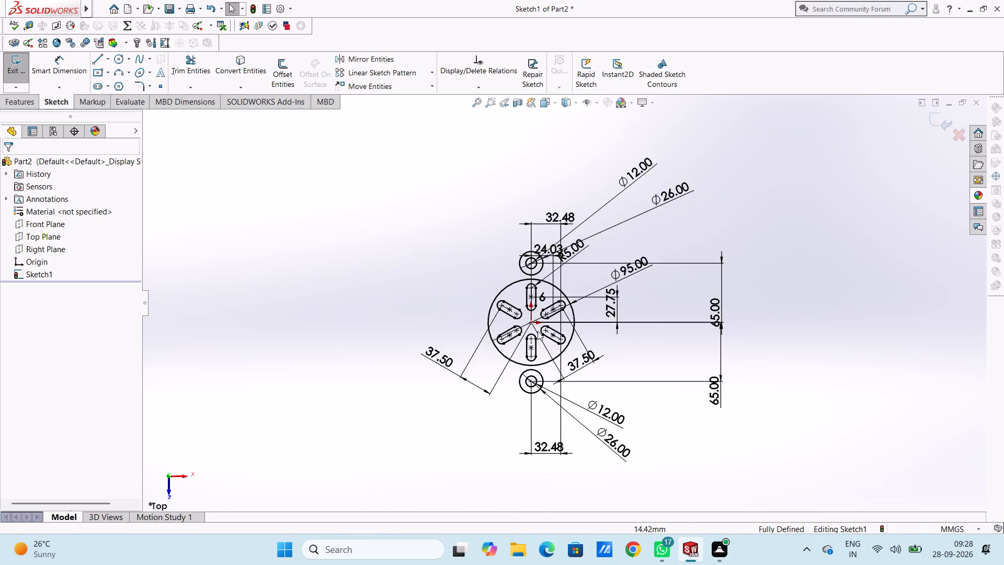
pyautogui.scroll(-4, 531, 303)
pyautogui.scroll(-2, 545, 427)
pyautogui.scroll(3, 545, 427)
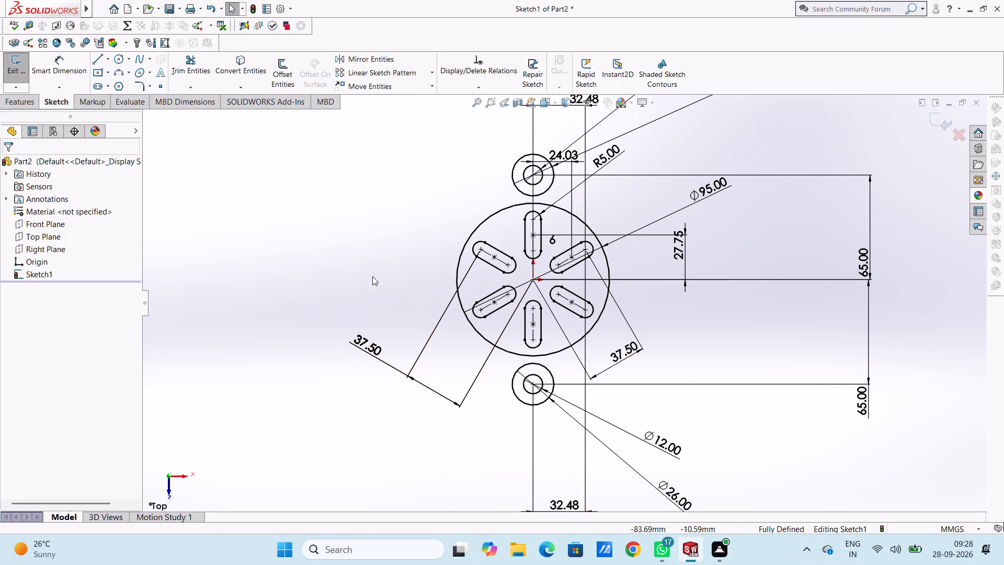
pyautogui.click(120, 70)
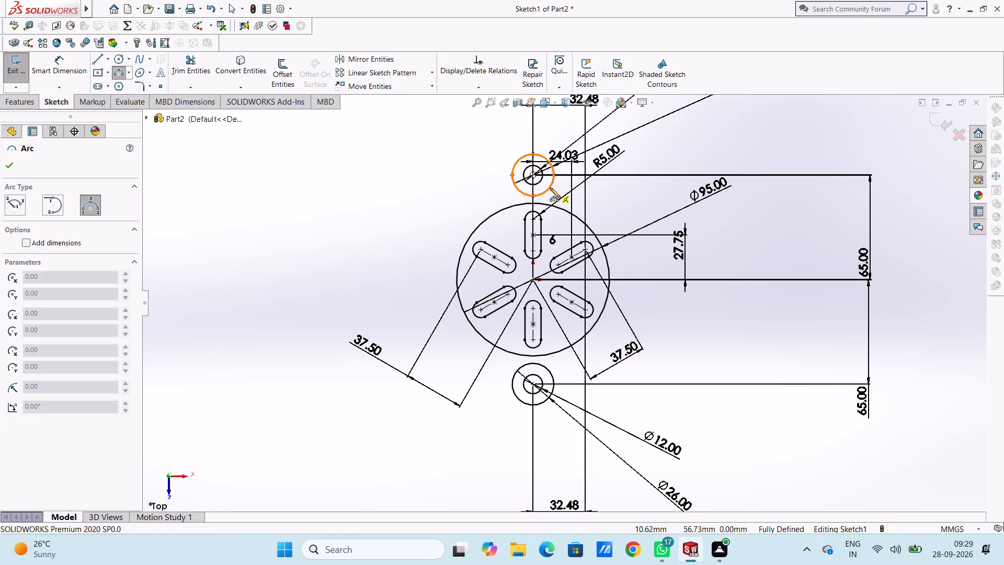
pyautogui.click(545, 191)
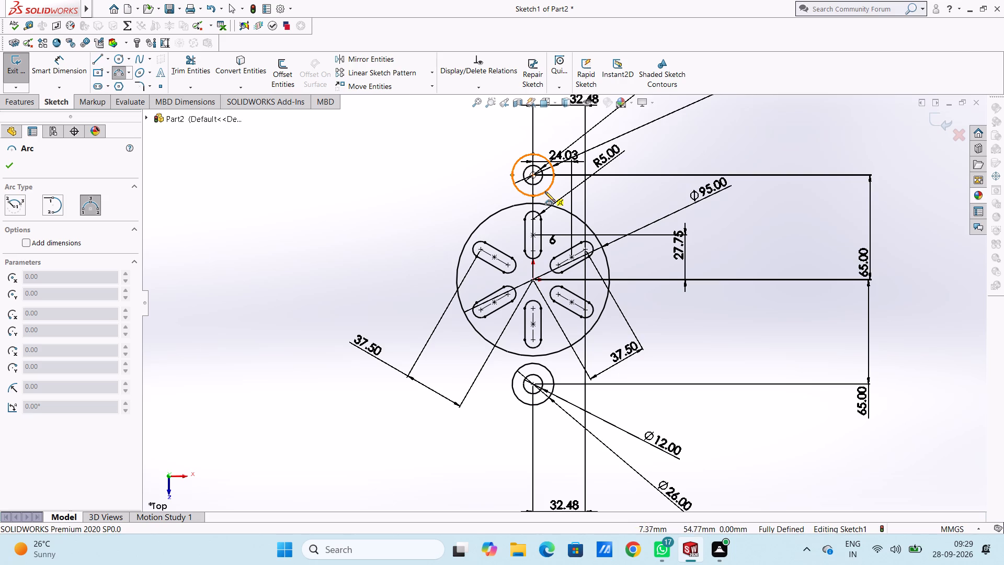
pyautogui.click(556, 206)
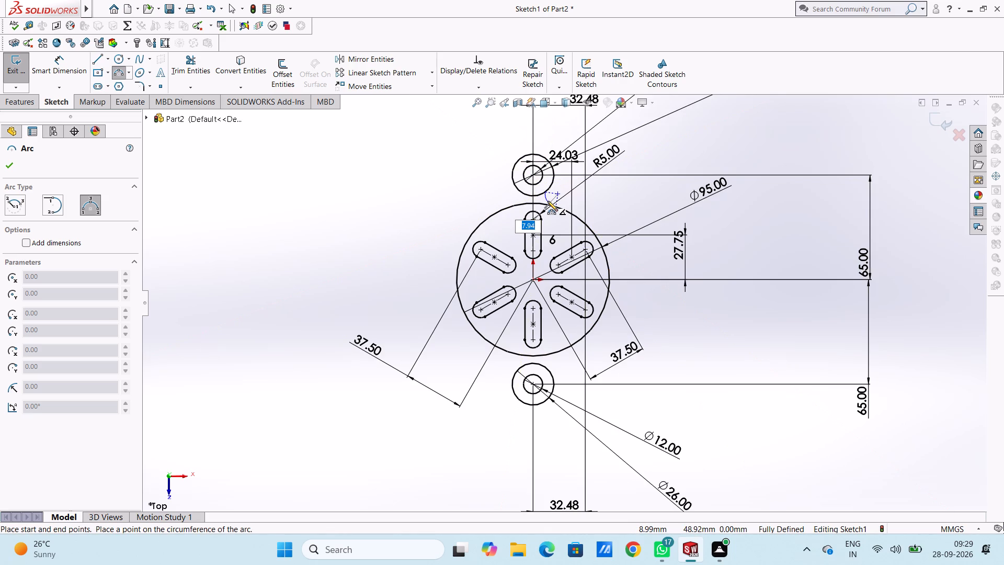
pyautogui.press('6')
pyautogui.press('Return')
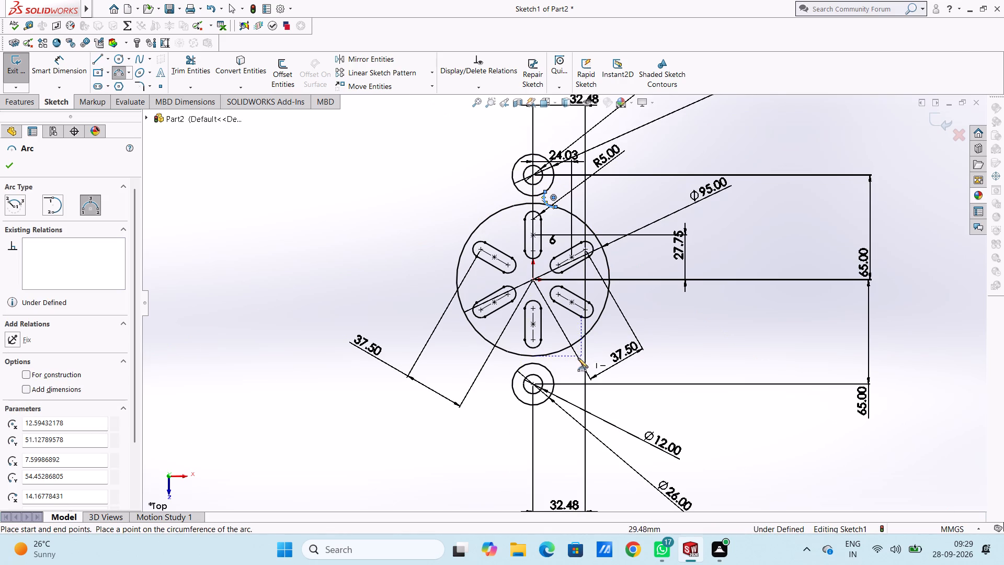
# Sketch a second three-point arc of radius 6 mm joining the 95 mm circle to the lower 26 mm circle's right side.
pyautogui.click(552, 353)
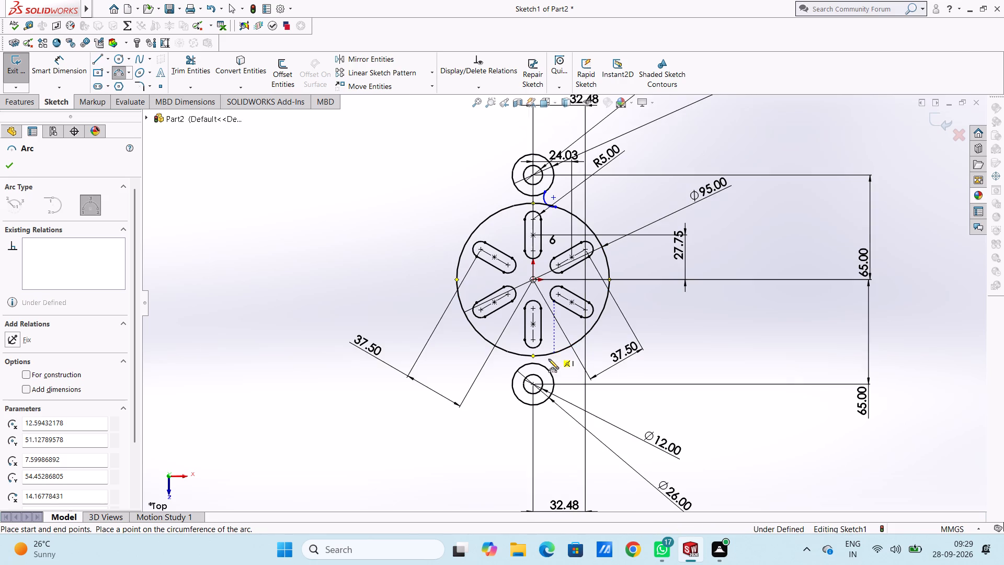
pyautogui.click(546, 366)
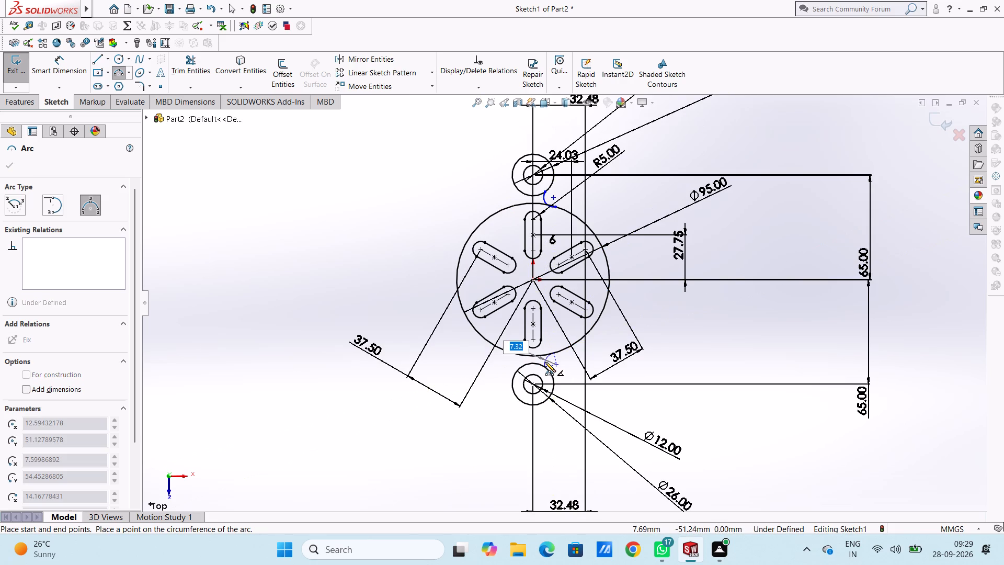
pyautogui.press('6')
pyautogui.press('Return')
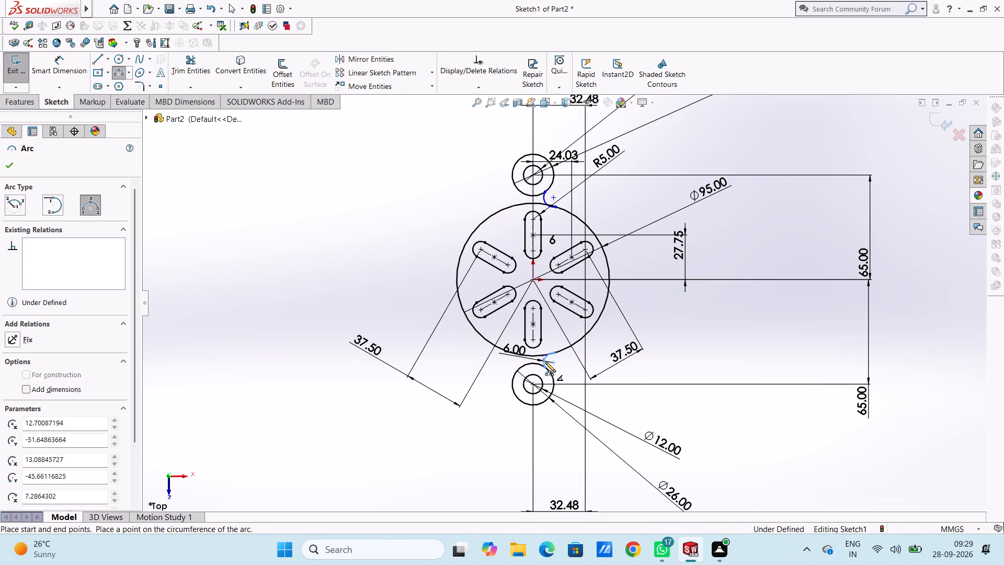
pyautogui.press('Escape')
pyautogui.press('Escape')
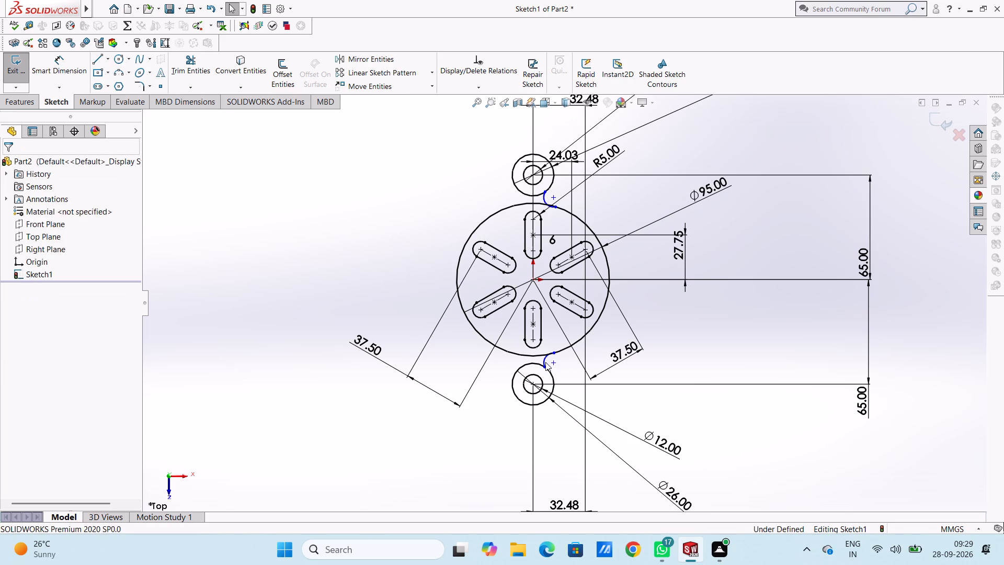
pyautogui.press('Escape')
pyautogui.press('Escape')
# Dimension the upper connecting arc's radius as 6 mm.
pyautogui.click(47, 69)
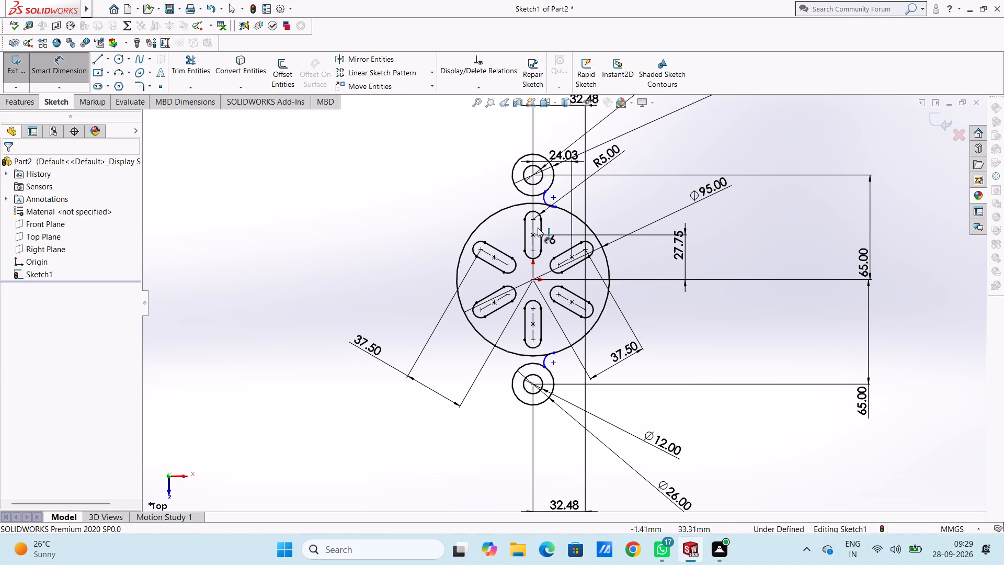
pyautogui.click(541, 198)
pyautogui.click(746, 138)
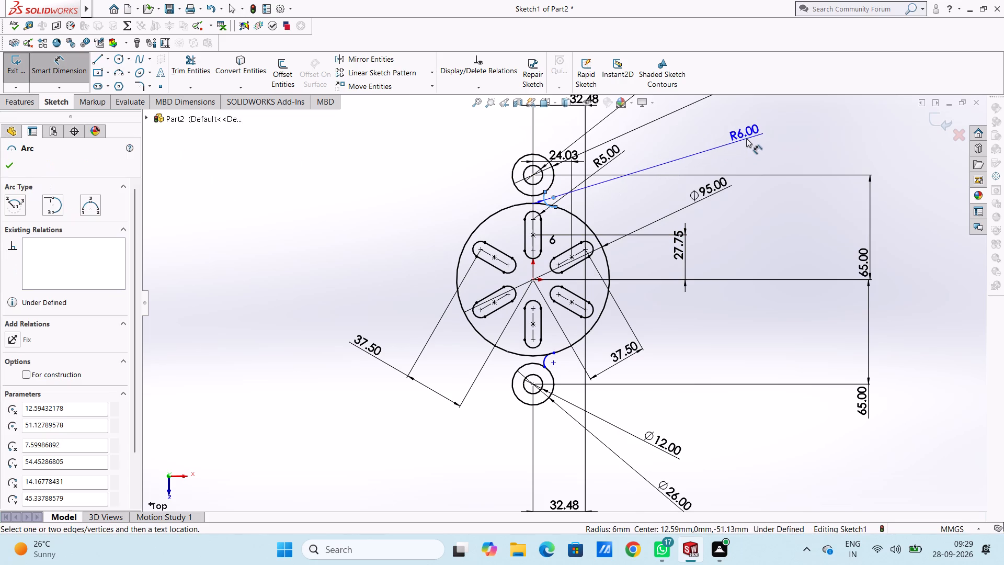
pyautogui.click(700, 123)
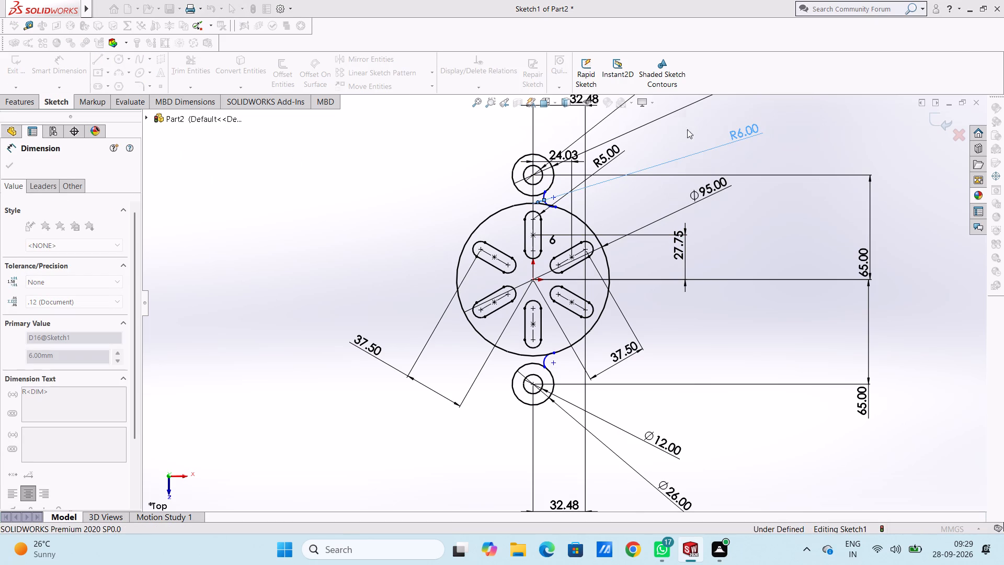
pyautogui.click(680, 129)
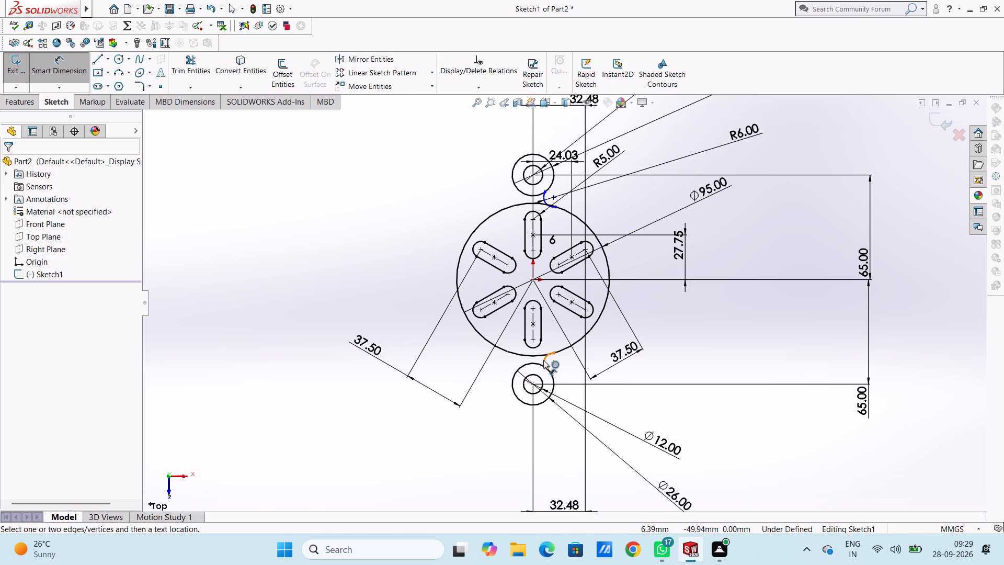
# Dimension the lower connecting arc's radius as 6 mm.
pyautogui.click(543, 360)
pyautogui.click(810, 483)
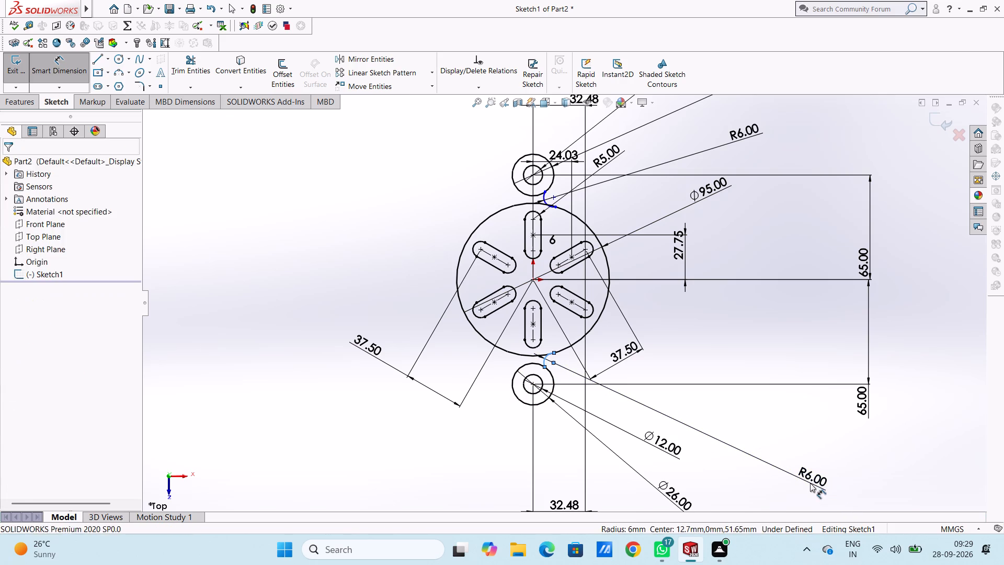
pyautogui.click(764, 465)
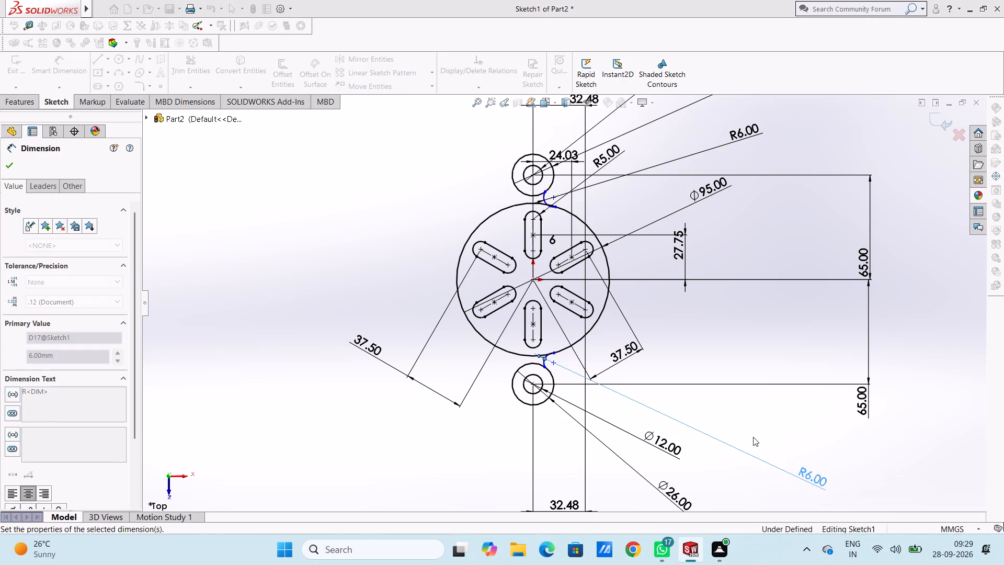
pyautogui.click(753, 436)
pyautogui.press('Escape')
pyautogui.press('Escape')
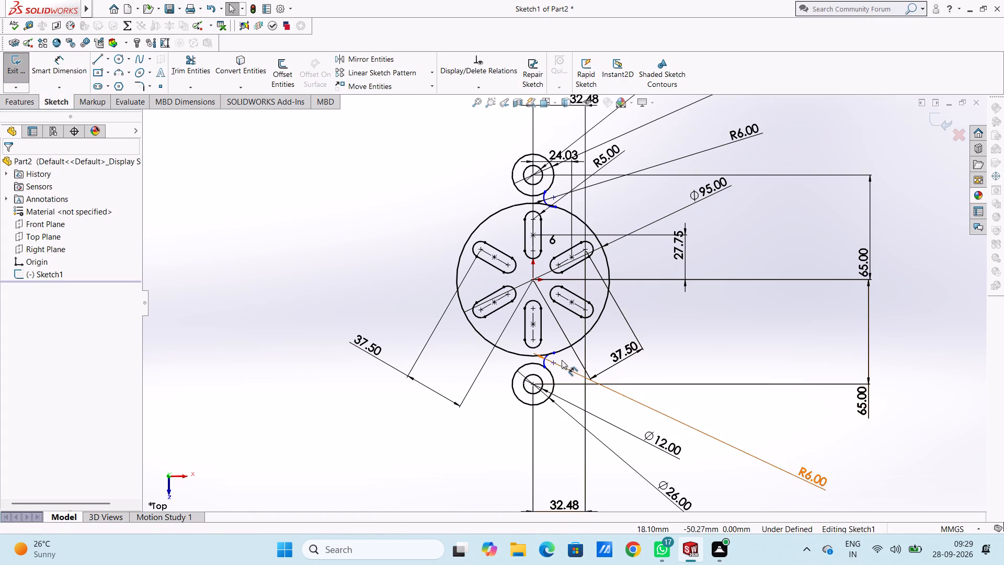
# Make the lower connecting arc tangent to the 95 mm circle.
pyautogui.scroll(-9, 562, 359)
pyautogui.click(517, 328)
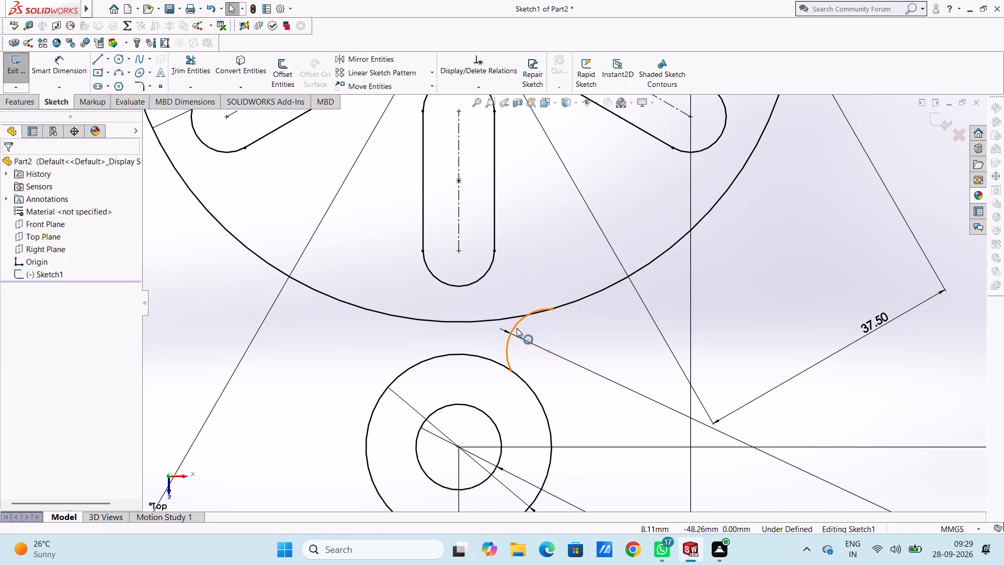
pyautogui.keyDown('ctrl'); pyautogui.click(484, 320); pyautogui.keyUp('ctrl')
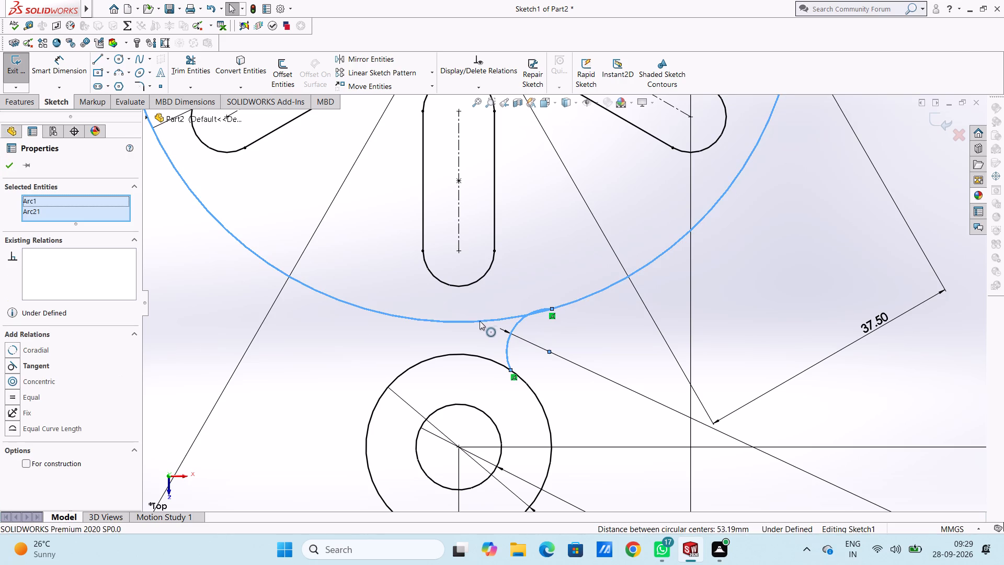
pyautogui.click(11, 367)
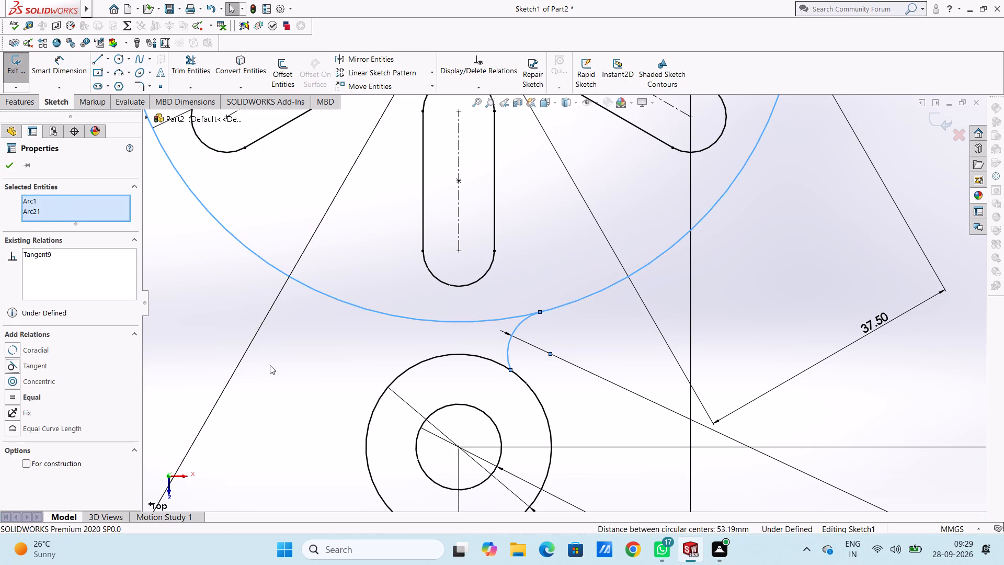
pyautogui.click(272, 365)
# Make the lower connecting arc tangent to the lower lug's outer 26 mm circle.
pyautogui.click(510, 349)
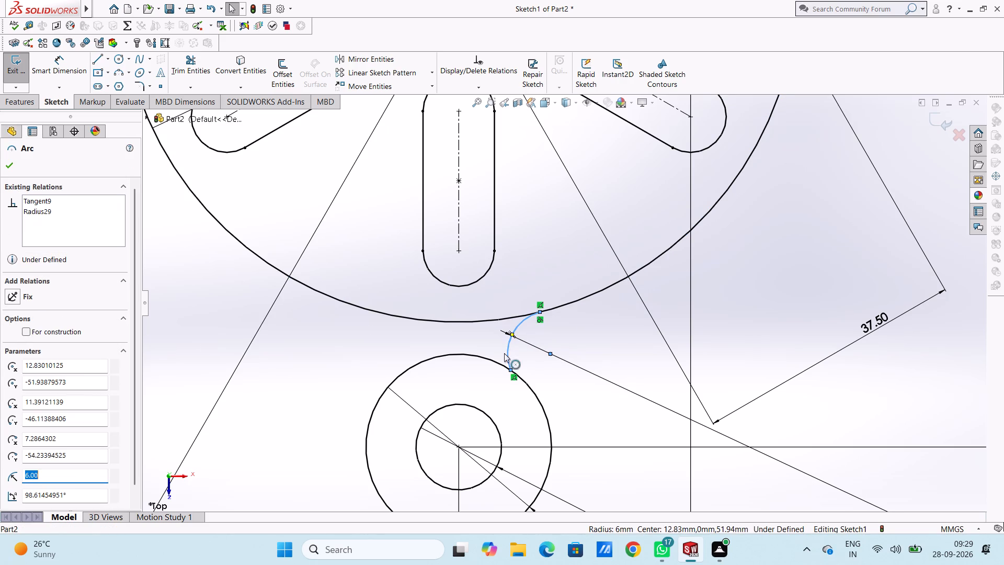
pyautogui.keyDown('ctrl'); pyautogui.click(496, 361); pyautogui.keyUp('ctrl')
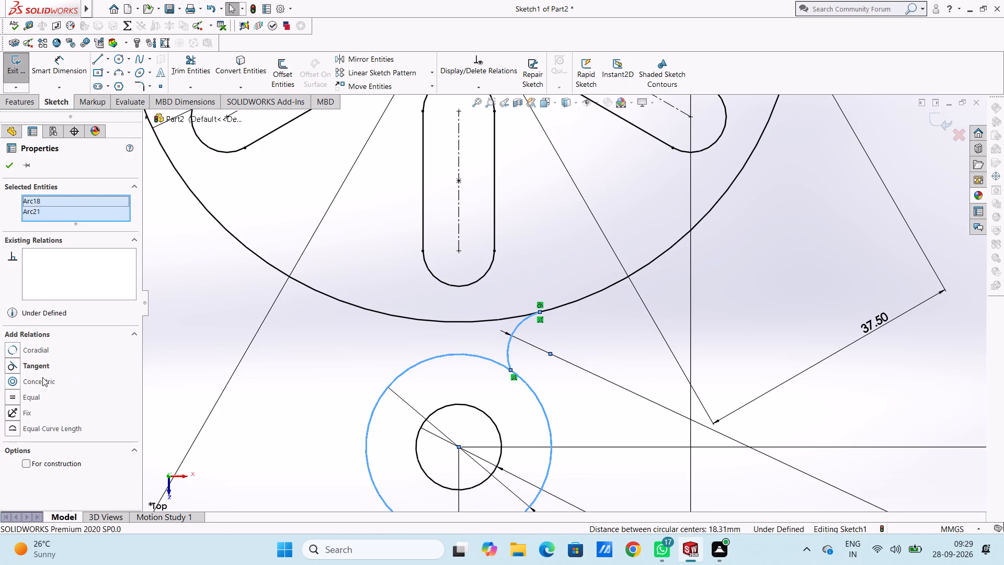
pyautogui.click(12, 366)
pyautogui.click(390, 346)
# Make the upper connecting arc tangent to the 95 mm circle.
pyautogui.scroll(4, 390, 346)
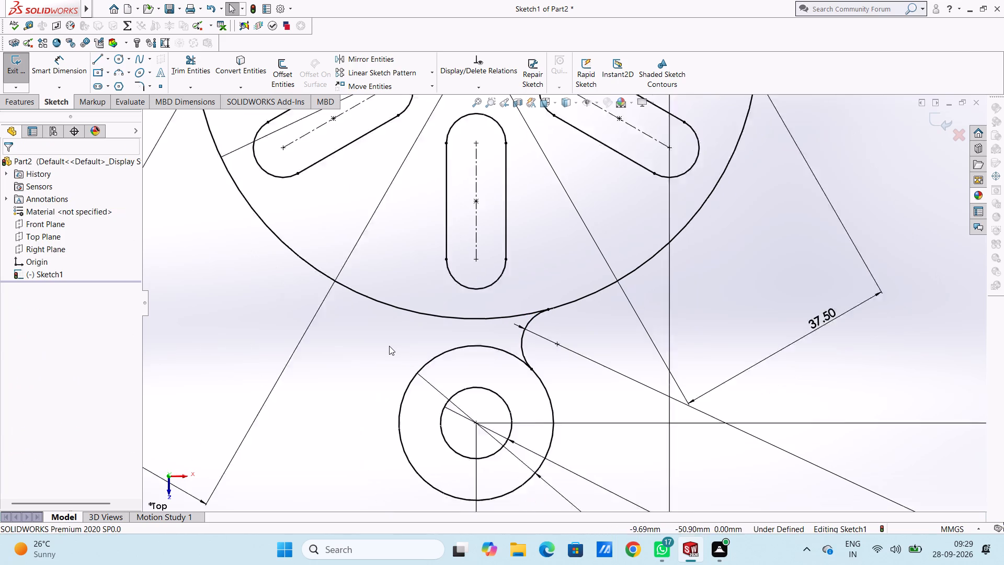
pyautogui.scroll(7, 389, 346)
pyautogui.scroll(3, 645, 209)
pyautogui.scroll(-6, 586, 187)
pyautogui.scroll(-2, 511, 299)
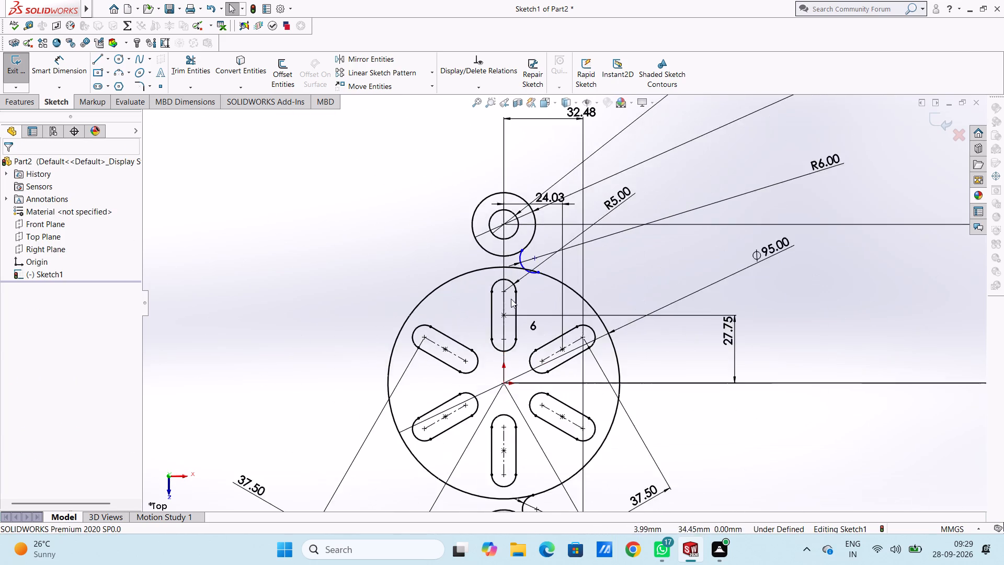
pyautogui.scroll(-3, 511, 299)
pyautogui.scroll(-6, 539, 266)
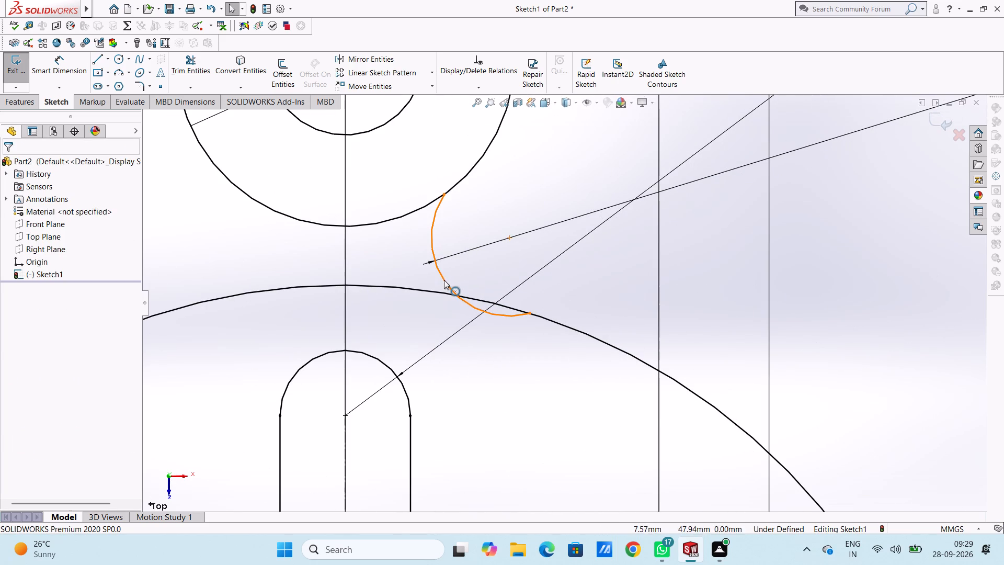
pyautogui.click(444, 280)
pyautogui.keyDown('ctrl'); pyautogui.click(431, 292); pyautogui.keyUp('ctrl')
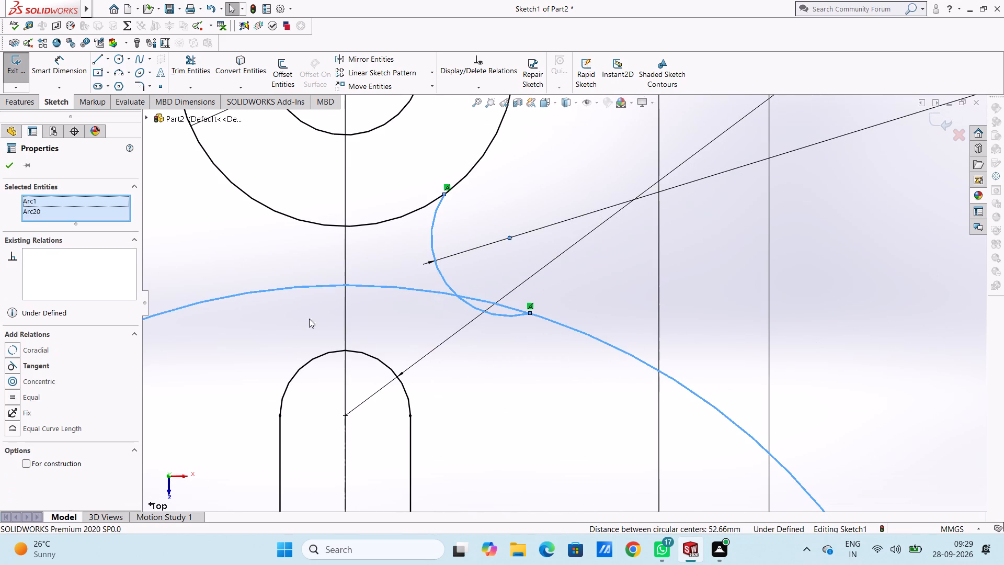
pyautogui.click(10, 365)
pyautogui.click(277, 263)
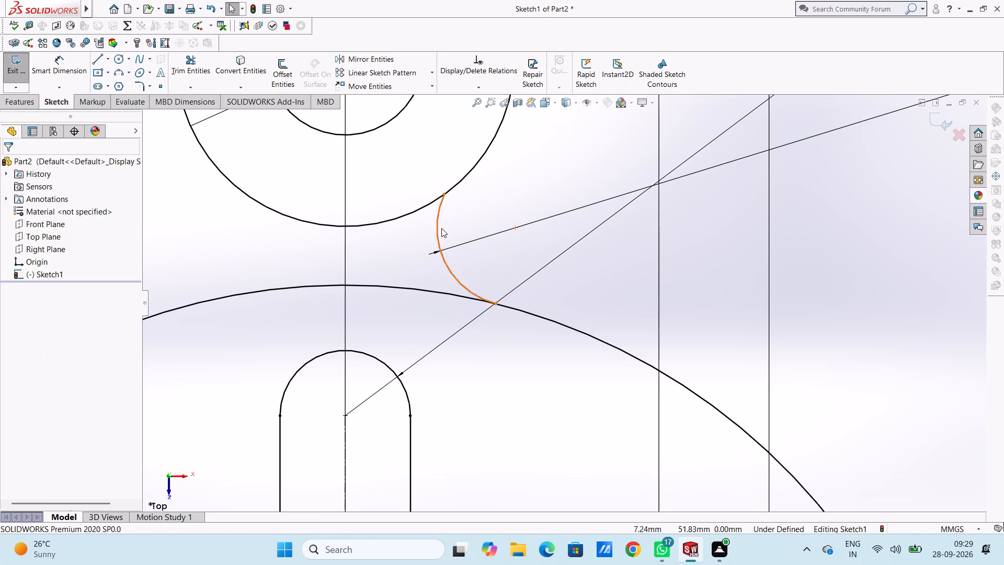
# Make the upper connecting arc tangent to the upper lug's outer circle.
pyautogui.click(439, 225)
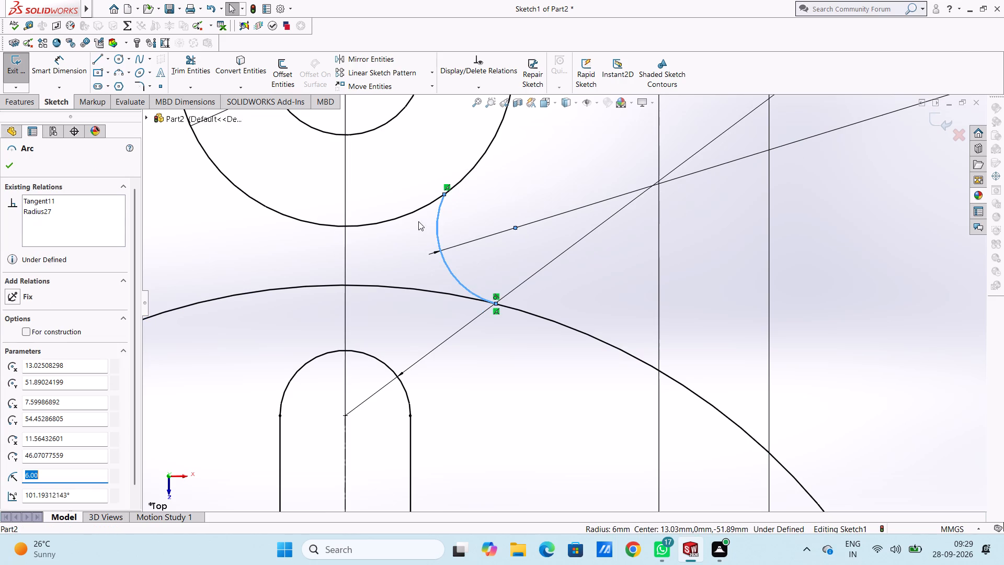
pyautogui.keyDown('ctrl'); pyautogui.click(419, 208); pyautogui.keyUp('ctrl')
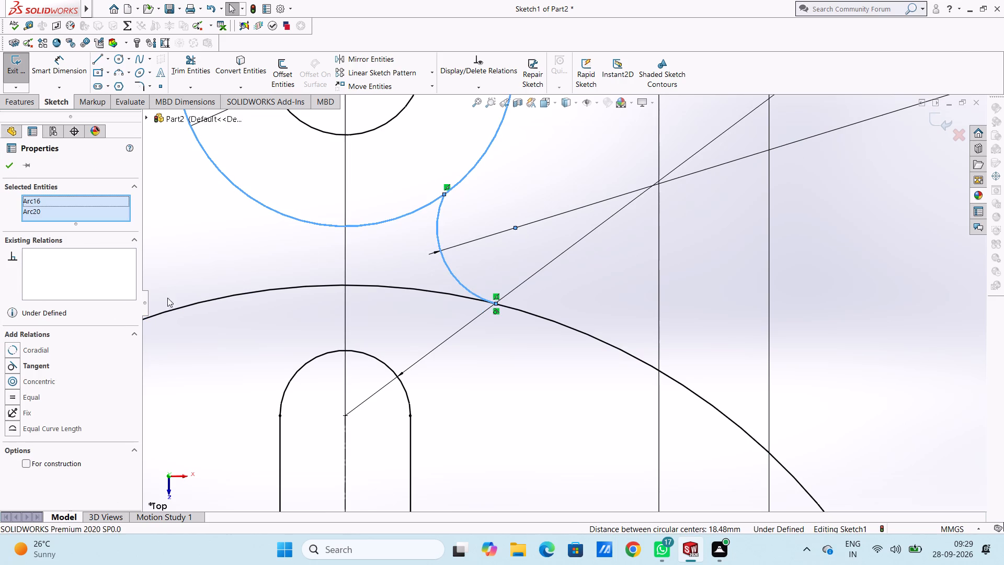
pyautogui.click(13, 366)
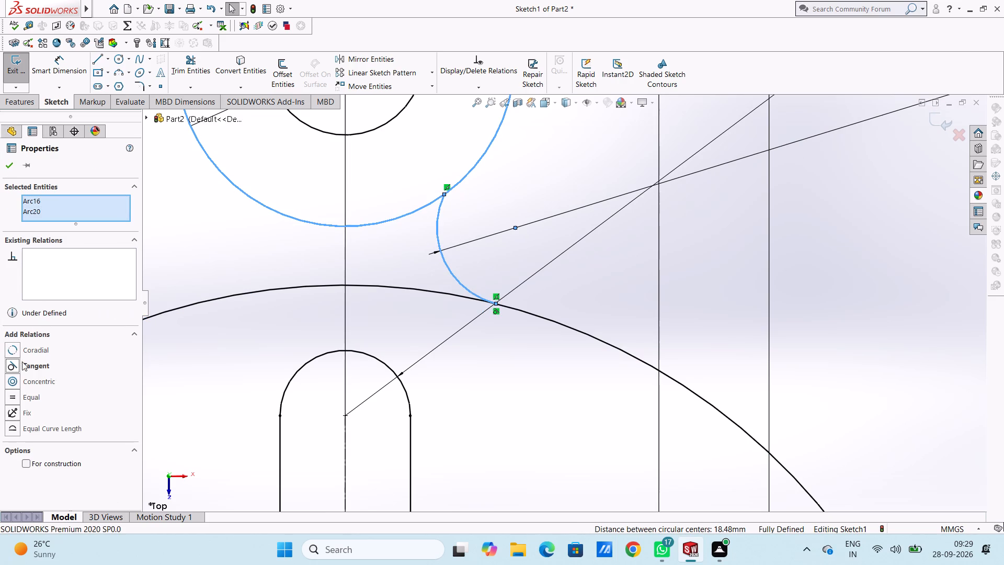
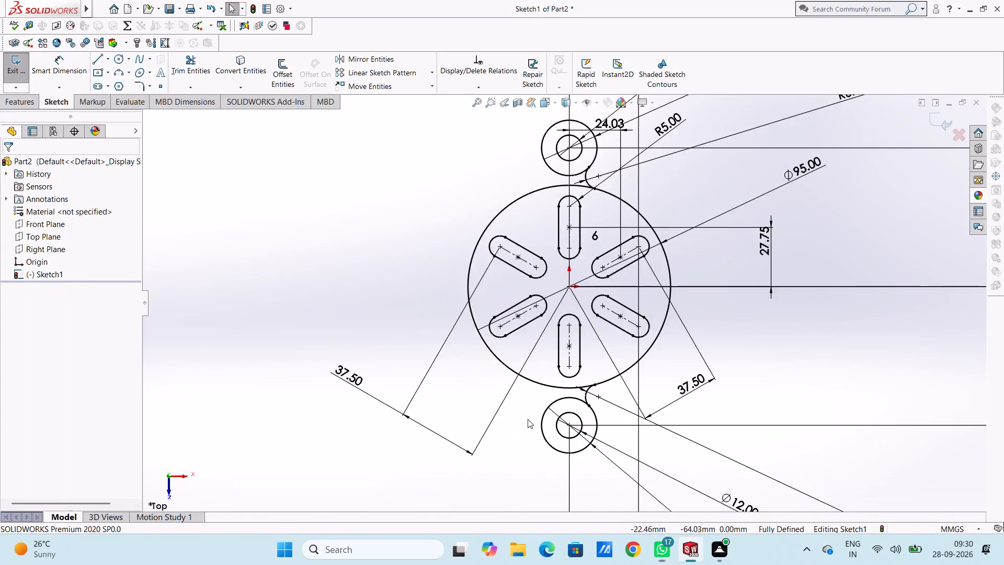
# Sketch a three-point arc of radius 78 mm around the slotted circle, from the upper lug's topmost point to the lower lug's lowest point.
pyautogui.scroll(4, 656, 368)
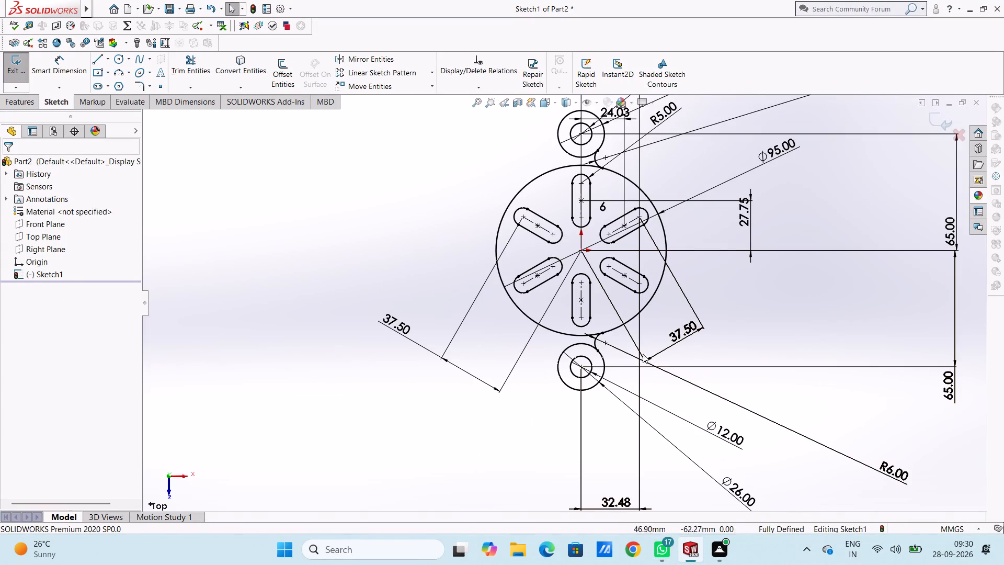
pyautogui.click(117, 74)
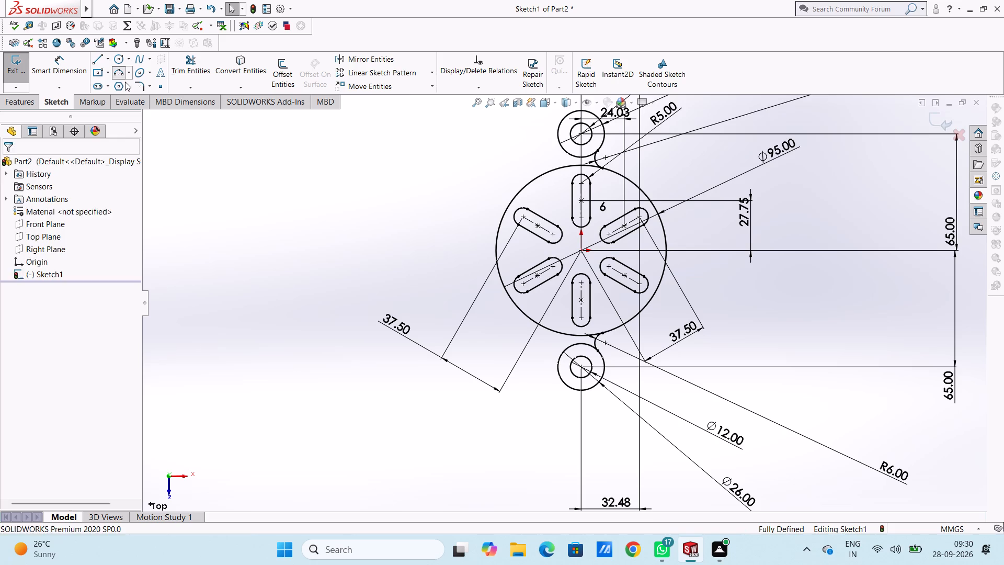
pyautogui.scroll(3, 576, 219)
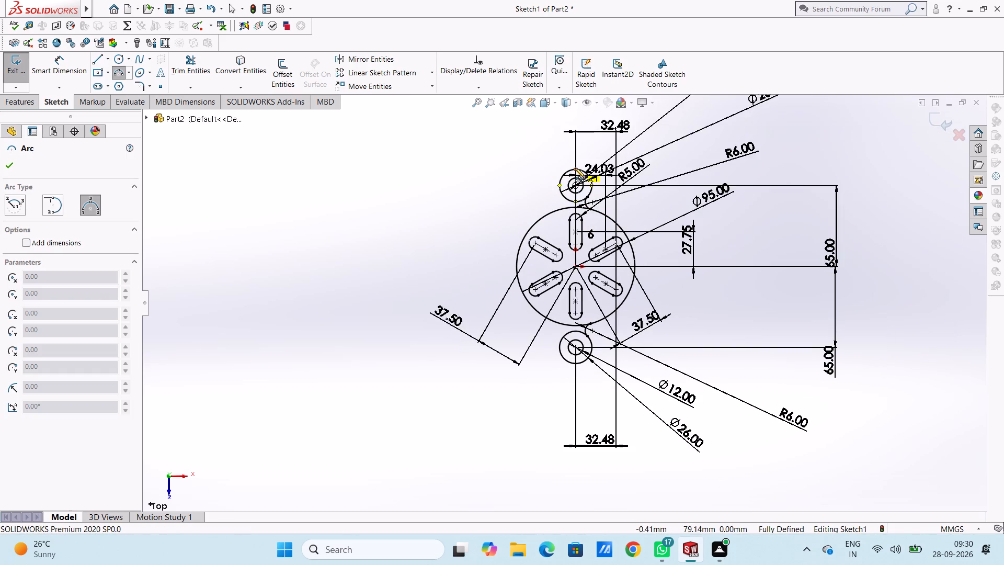
pyautogui.click(575, 168)
pyautogui.click(576, 362)
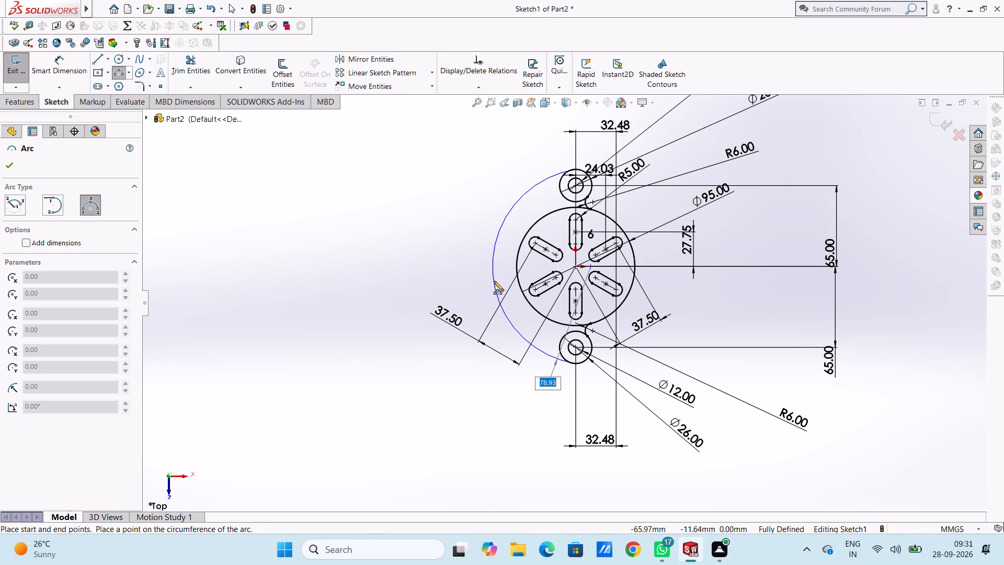
pyautogui.write('78')
pyautogui.press('Return')
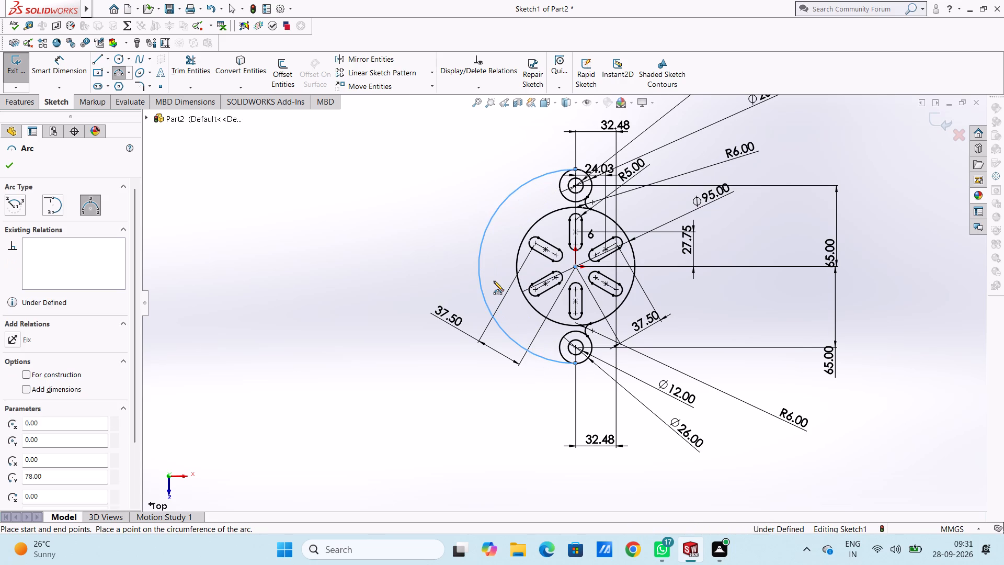
pyautogui.press('Escape')
pyautogui.press('Escape')
pyautogui.press('Escape')
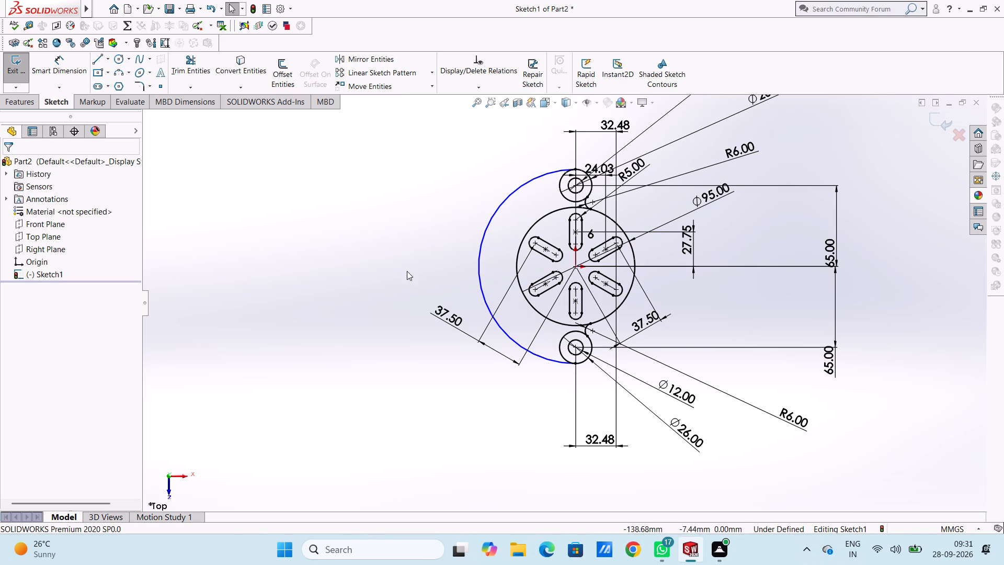
# Dimension the large outer arc with a radius of 78 mm.
pyautogui.scroll(1, 395, 259)
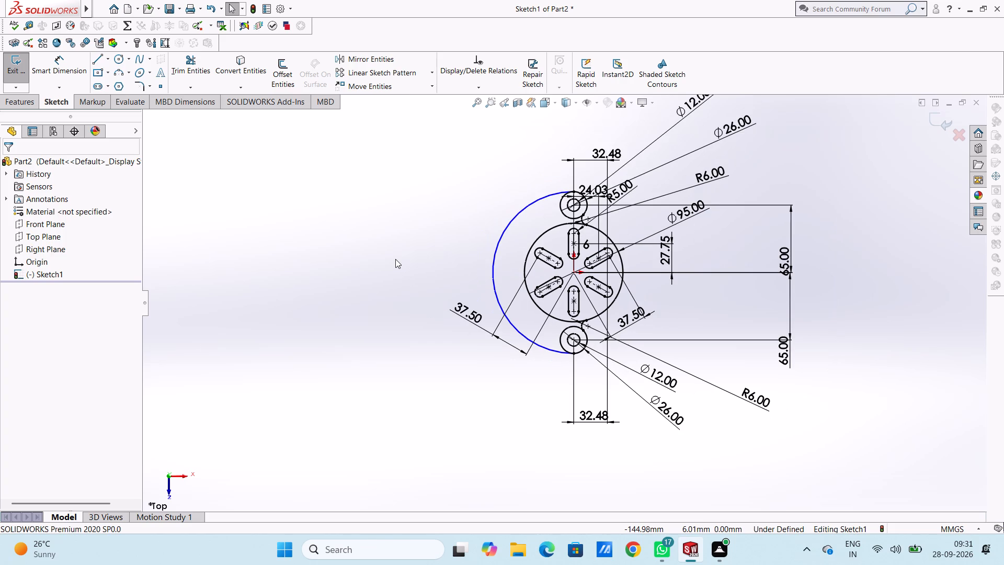
pyautogui.click(69, 69)
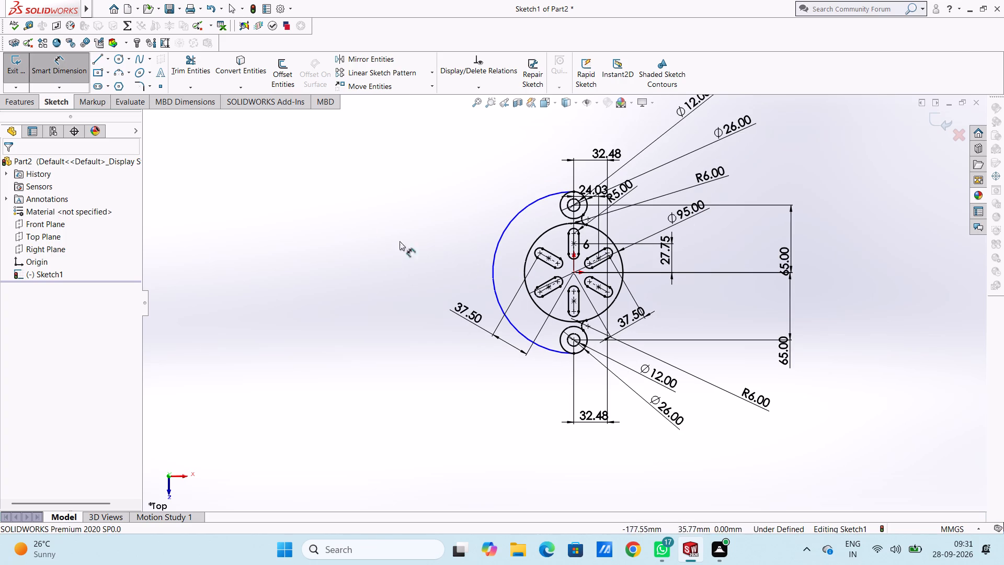
pyautogui.click(494, 266)
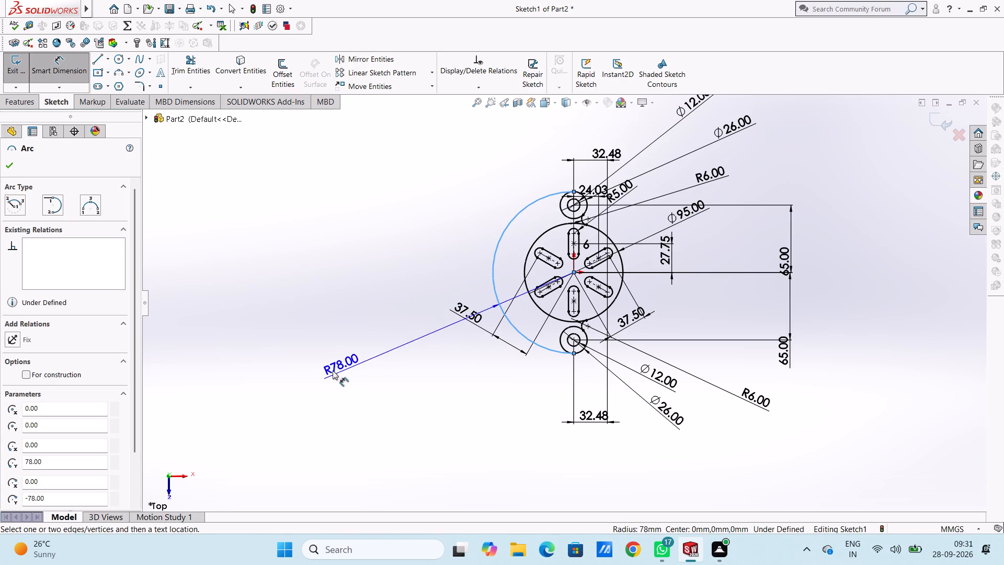
pyautogui.click(349, 278)
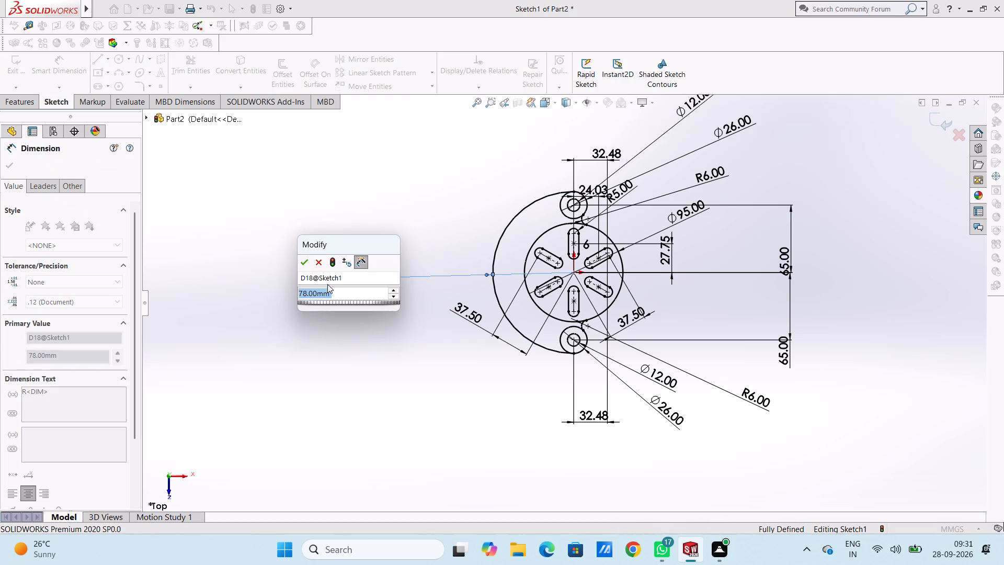
pyautogui.click(304, 262)
pyautogui.click(289, 207)
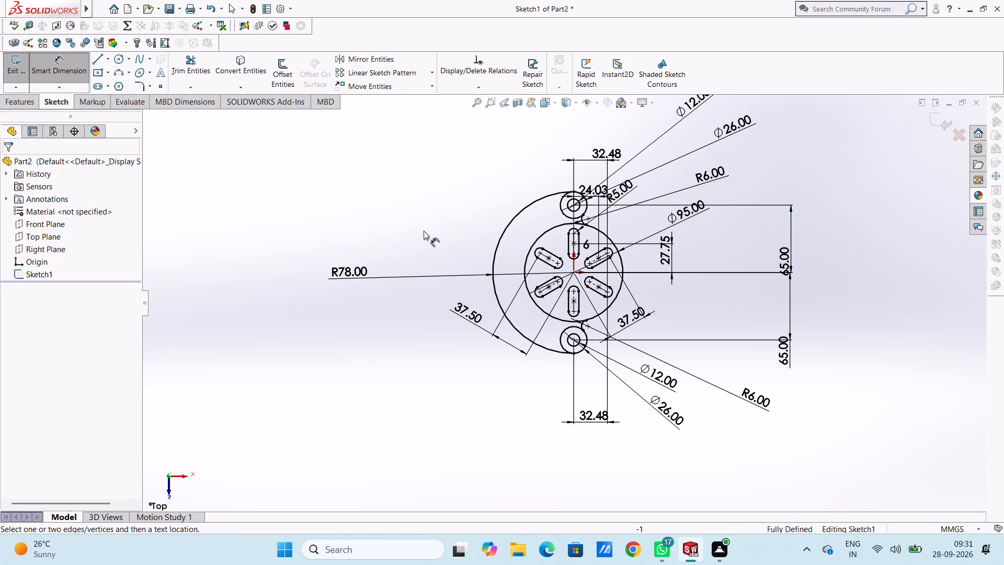
# Trim away the portions of both lugs' outer 26 mm circles that lie inside the large arc.
pyautogui.scroll(1, 421, 235)
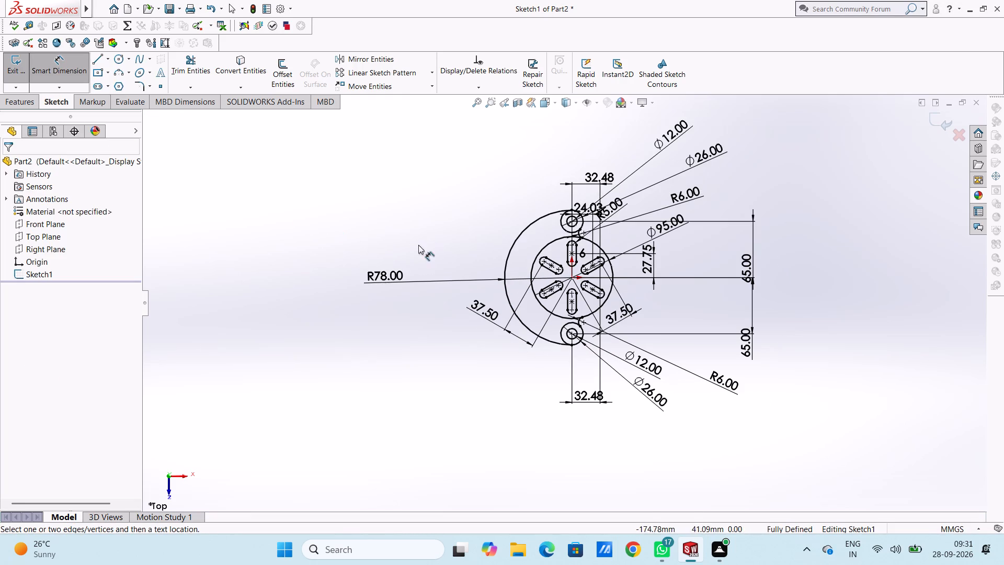
pyautogui.click(188, 60)
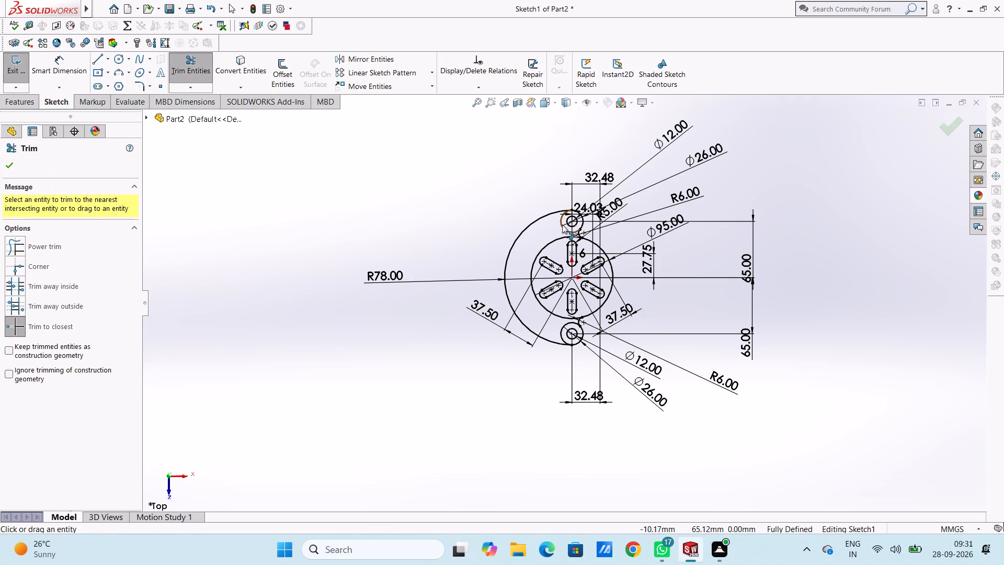
pyautogui.click(562, 226)
pyautogui.click(563, 336)
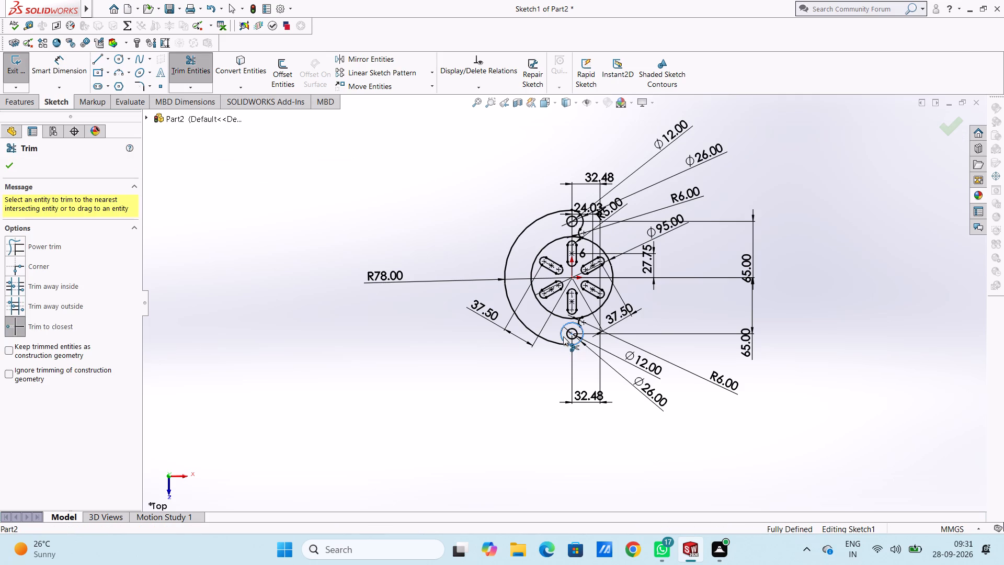
pyautogui.press('Escape')
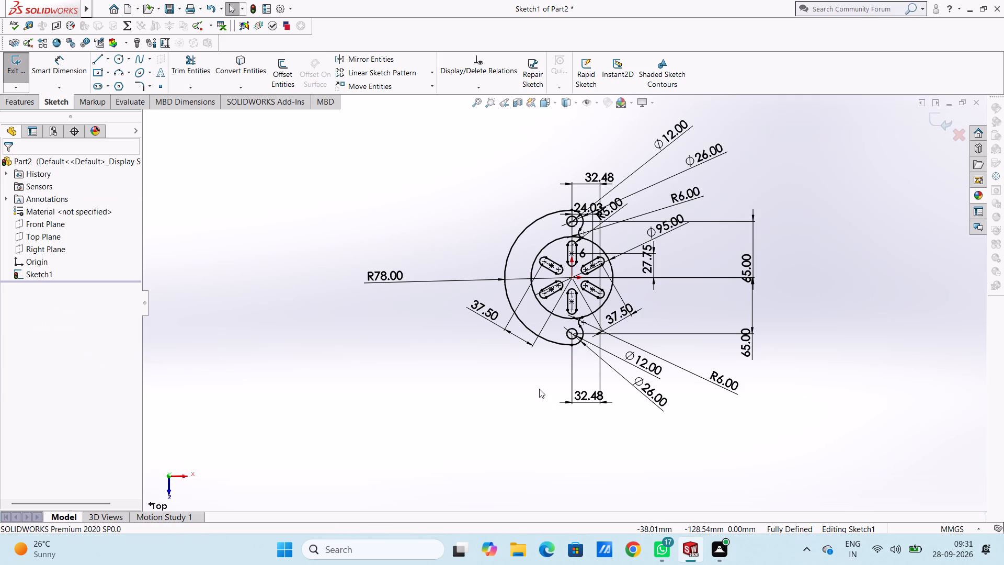
pyautogui.press('Escape')
pyautogui.press('Escape')
# Extrude the slotted circle region and the surrounding lug-and-arc region to a blind depth of 15 mm.
pyautogui.scroll(1, 542, 376)
pyautogui.moveTo(542, 375); pyautogui.dragTo(523, 368, button='middle')
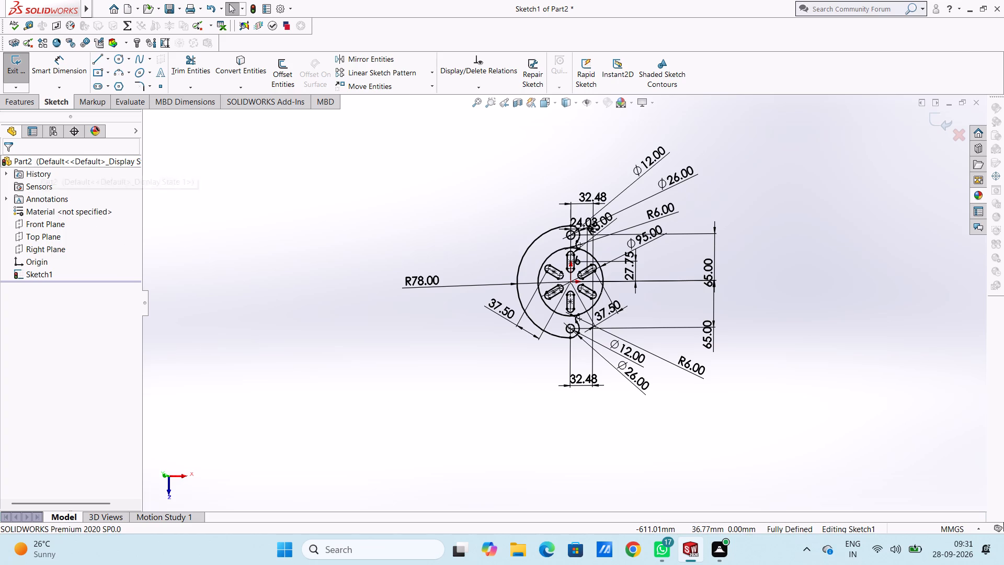
pyautogui.click(19, 106)
pyautogui.click(22, 72)
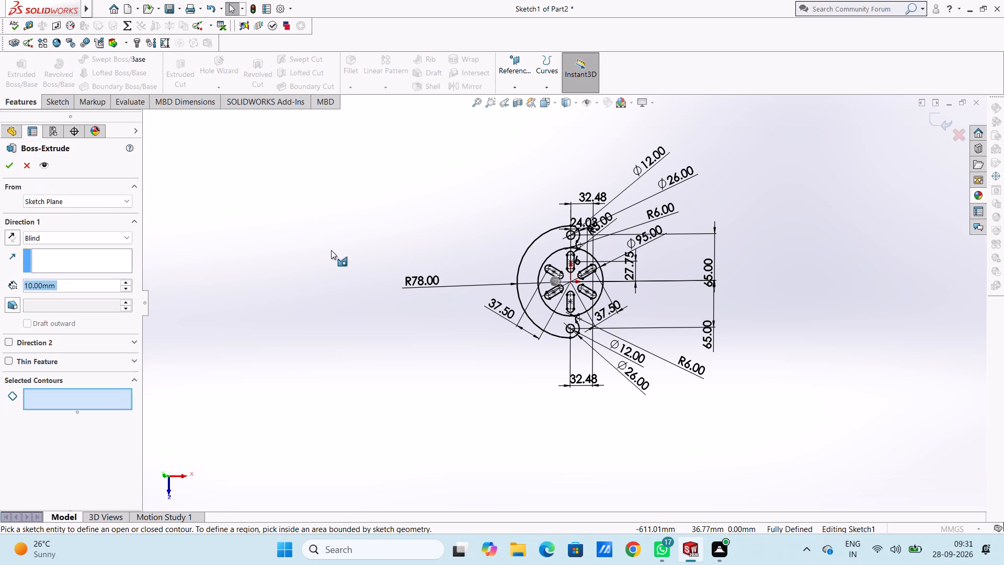
pyautogui.click(571, 278)
pyautogui.click(551, 244)
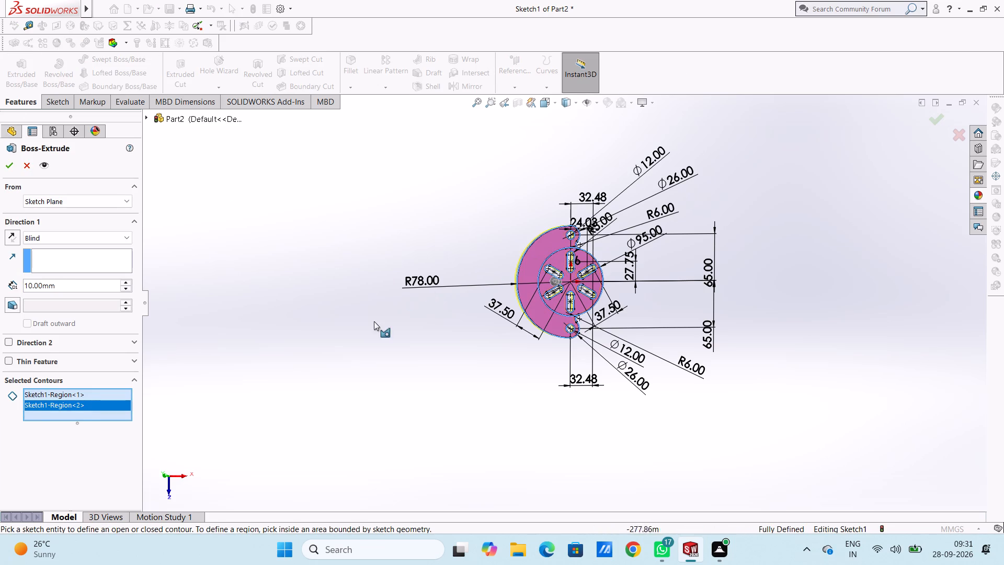
pyautogui.moveTo(364, 356); pyautogui.dragTo(299, 258, button='middle')
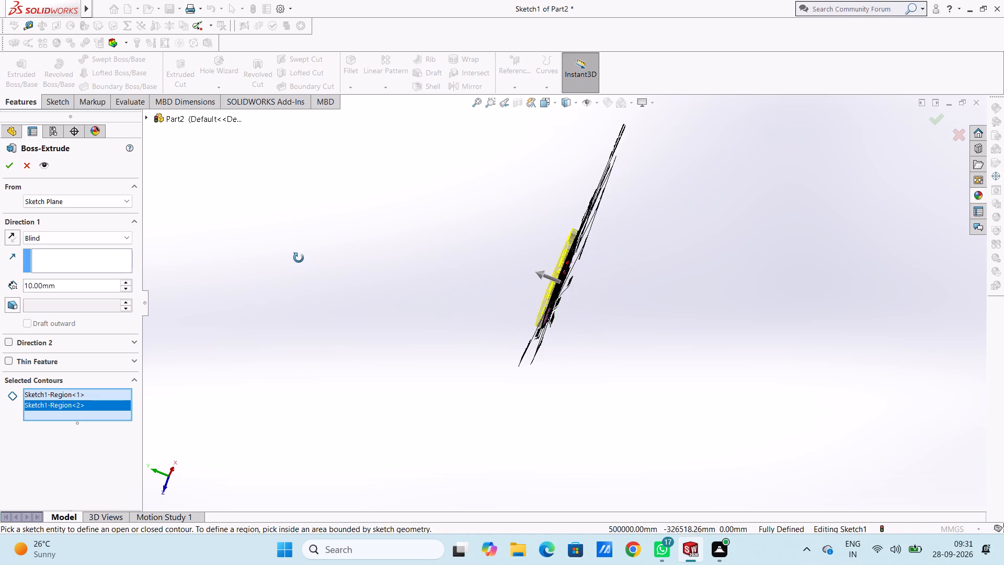
pyautogui.moveTo(299, 258); pyautogui.dragTo(328, 270, button='middle')
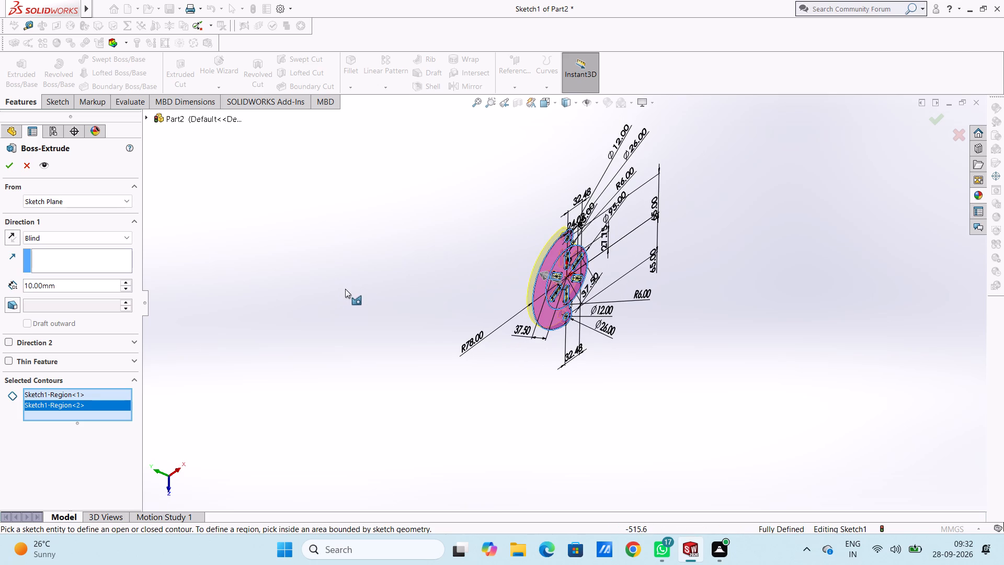
pyautogui.doubleClick(73, 285)
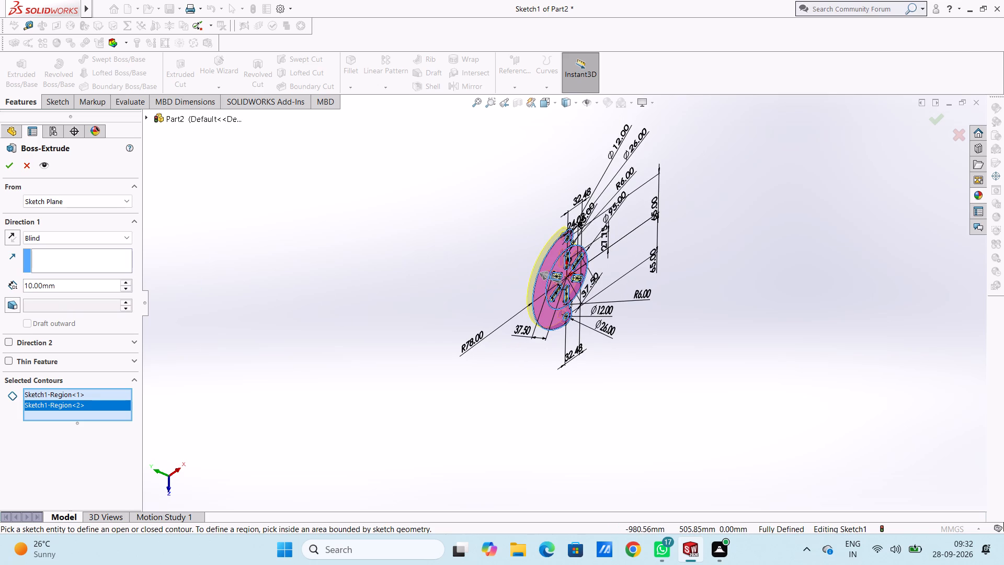
pyautogui.write('15')
pyautogui.press('Return')
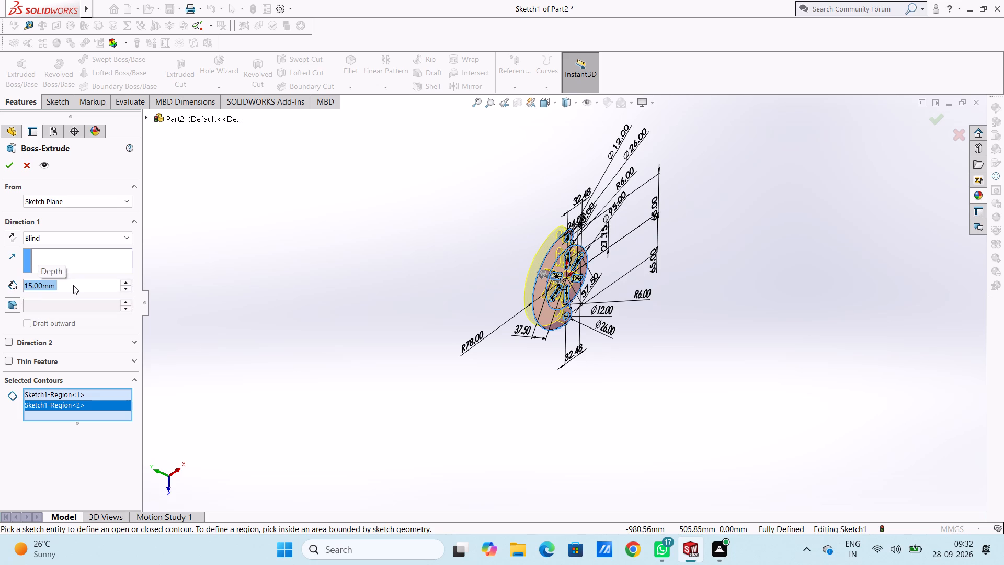
pyautogui.click(5, 172)
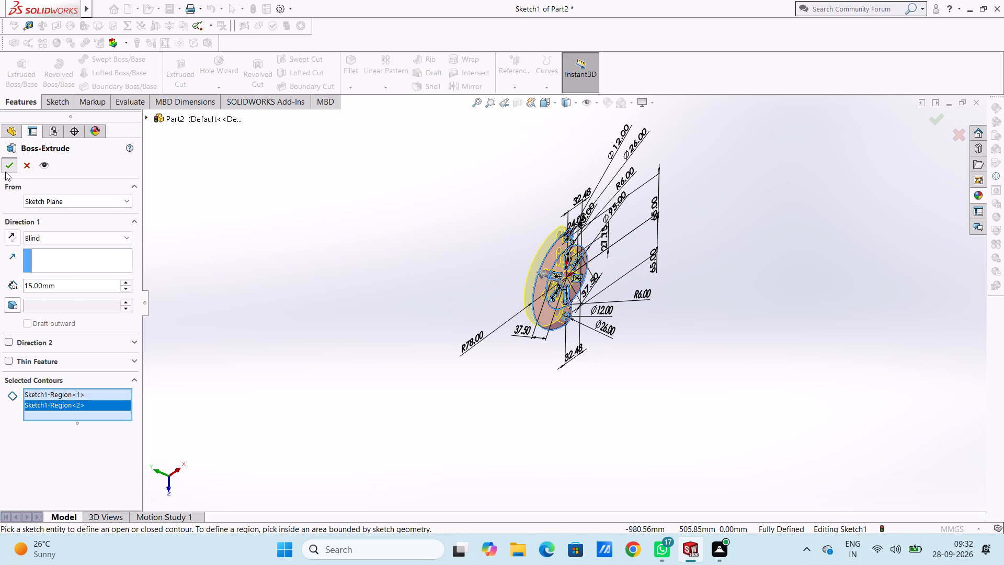
pyautogui.click(312, 291)
# Examine the extruded plate with its slots and lug holes from several angles.
pyautogui.moveTo(289, 285); pyautogui.dragTo(327, 282, button='middle')
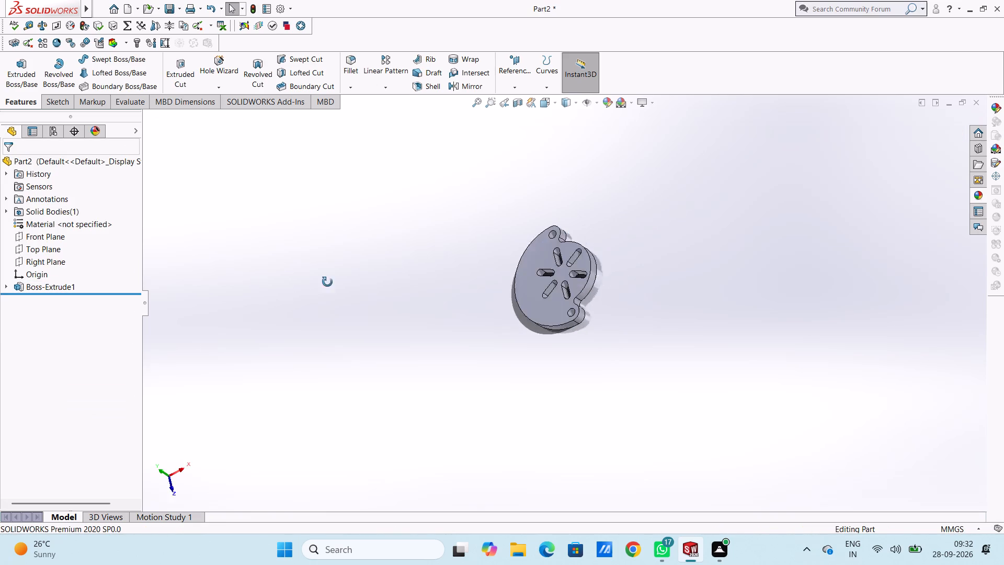
pyautogui.moveTo(327, 282); pyautogui.dragTo(359, 280, button='middle')
pyautogui.moveTo(360, 372); pyautogui.dragTo(347, 209, button='middle')
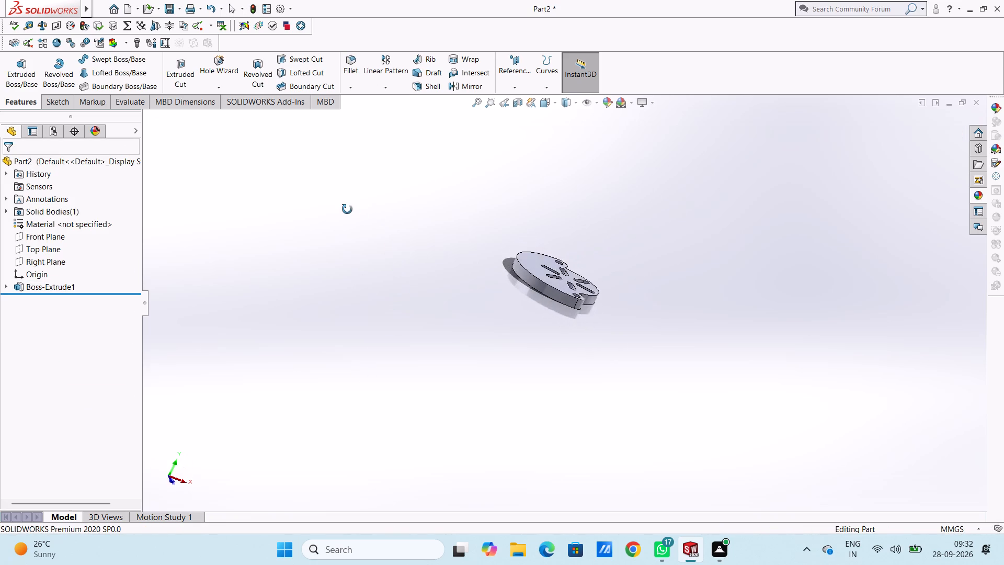
pyautogui.moveTo(347, 209); pyautogui.dragTo(344, 210, button='middle')
pyautogui.moveTo(276, 259); pyautogui.dragTo(256, 405, button='middle')
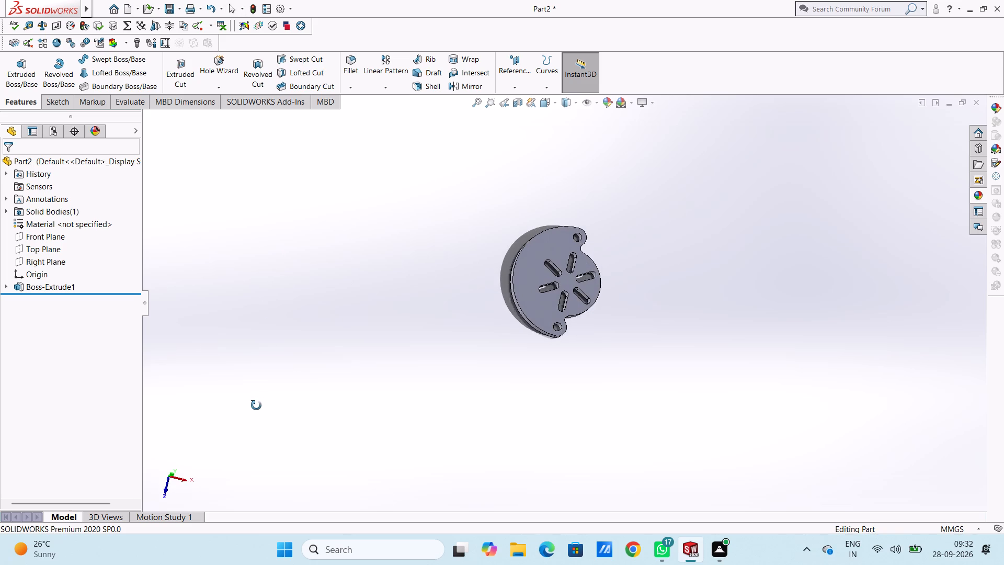
pyautogui.moveTo(256, 405); pyautogui.dragTo(291, 408, button='middle')
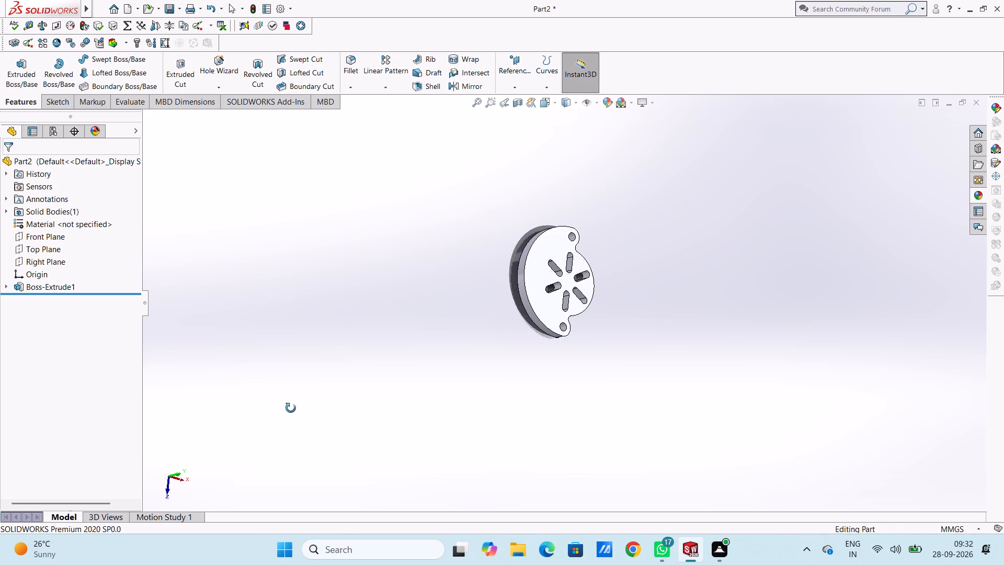
pyautogui.moveTo(291, 408); pyautogui.dragTo(247, 401, button='middle')
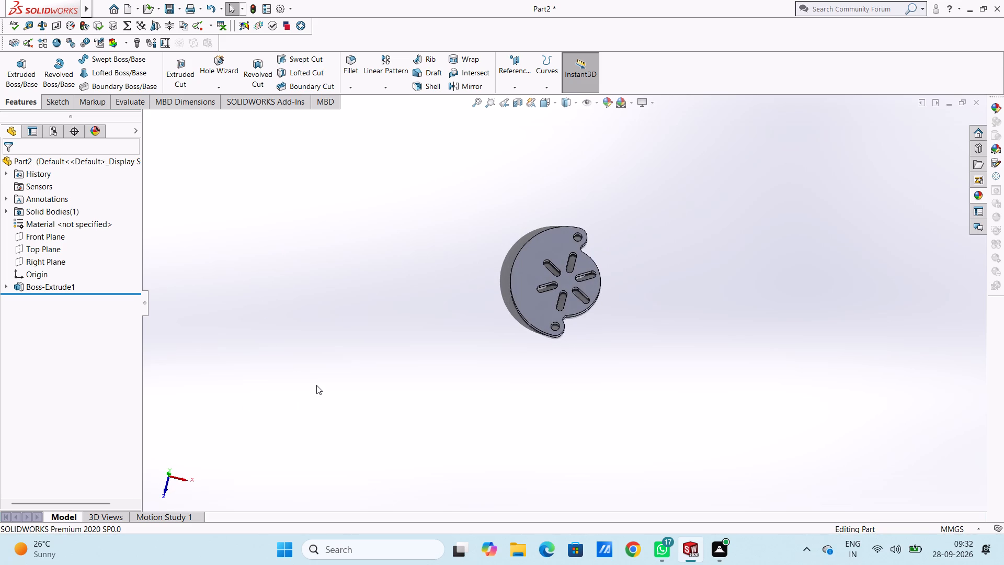
pyautogui.scroll(-1, 316, 385)
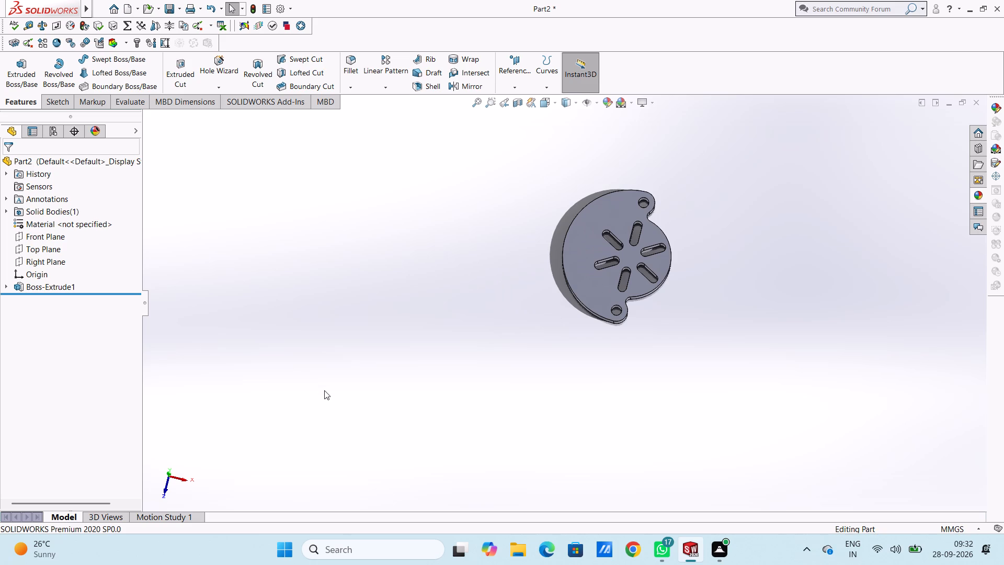
# On a new sketch on the plate's top face, draw concentric circles of radius 6 mm and 13 mm centred on the upper lug's hole.
pyautogui.hotkey('ctrl', '5')
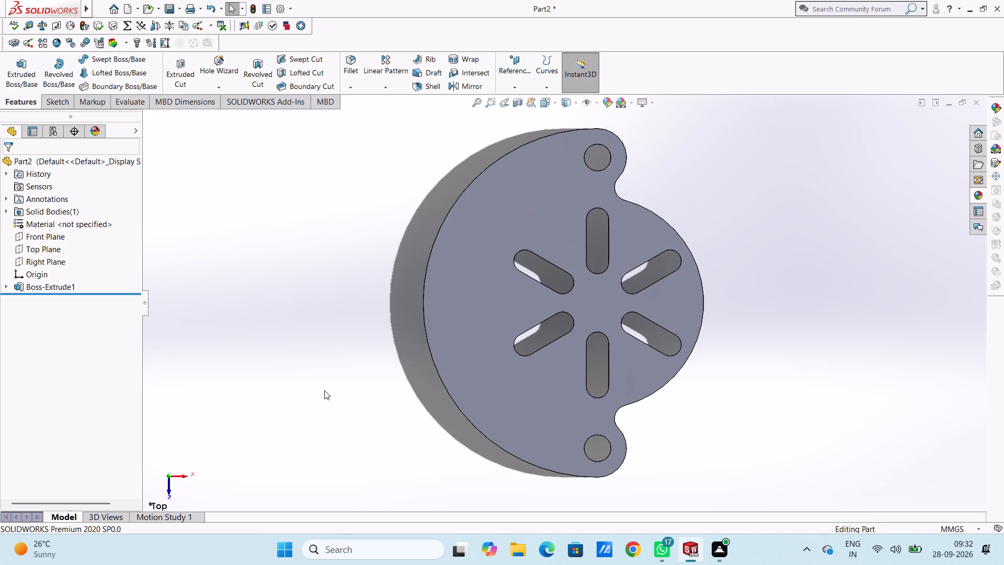
pyautogui.click(528, 216)
pyautogui.click(572, 186)
pyautogui.click(333, 230)
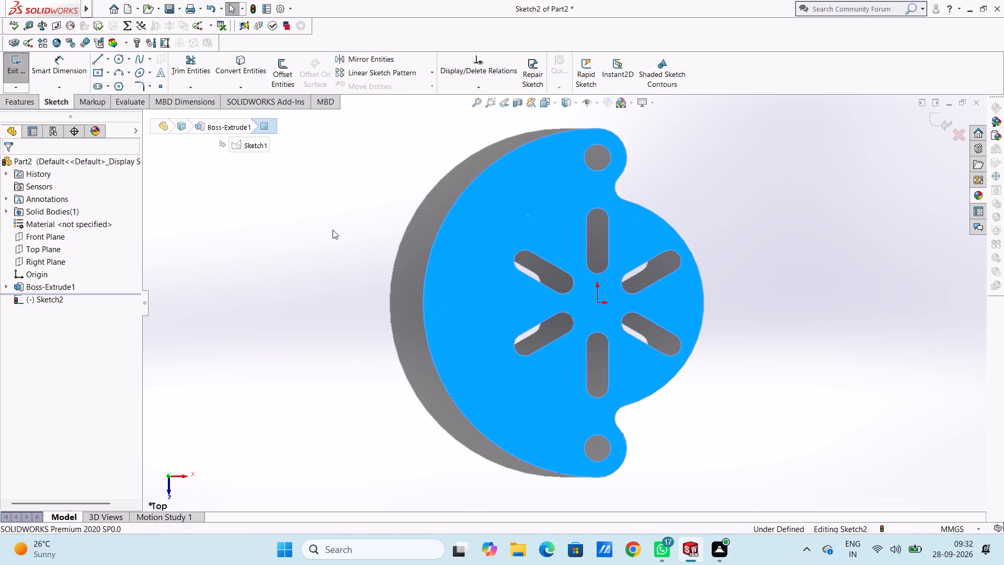
pyautogui.click(116, 55)
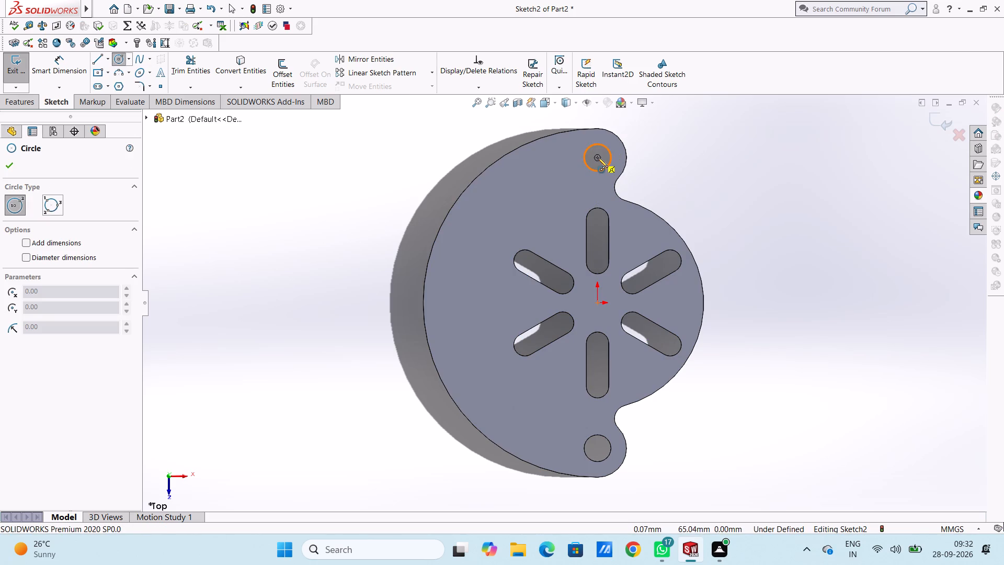
pyautogui.click(596, 157)
pyautogui.click(602, 167)
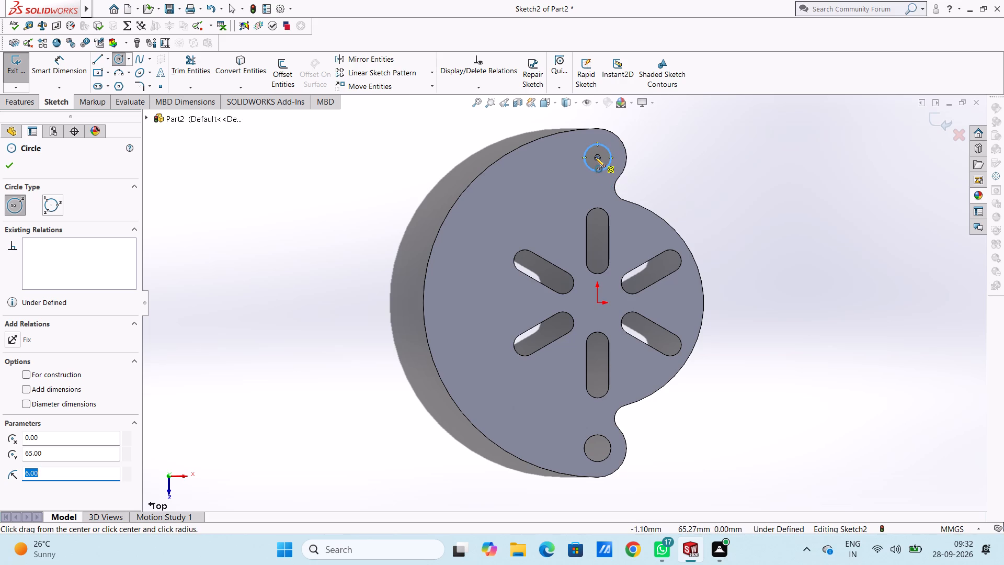
pyautogui.click(596, 155)
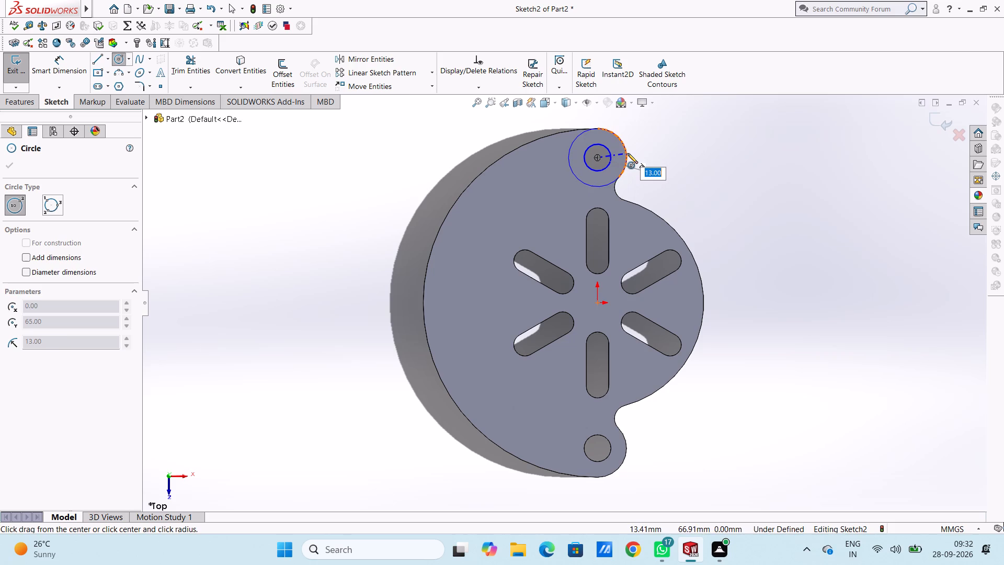
pyautogui.click(627, 153)
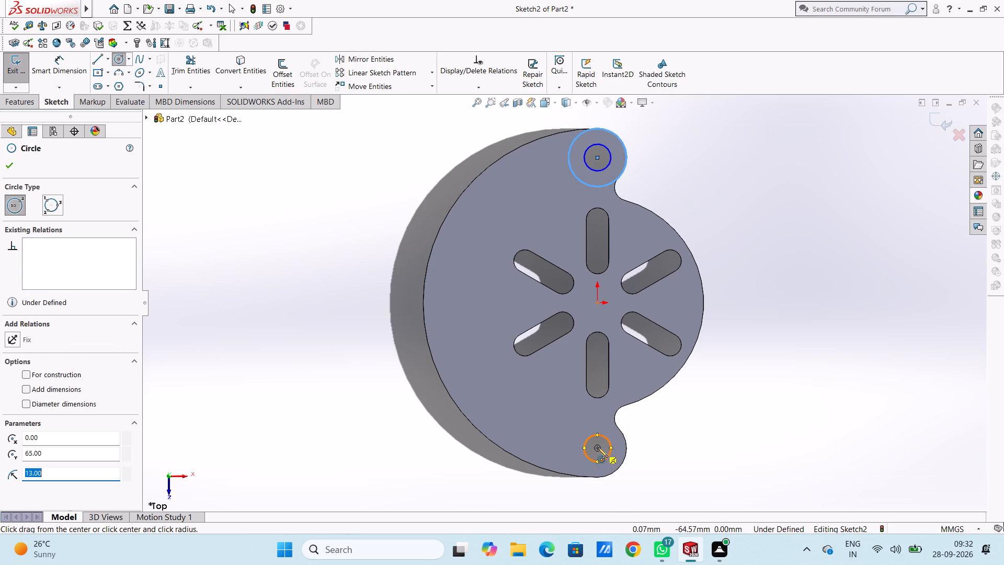
# Draw concentric circles of radius 6 mm and 13 mm centred on the lower lug's hole.
pyautogui.click(598, 447)
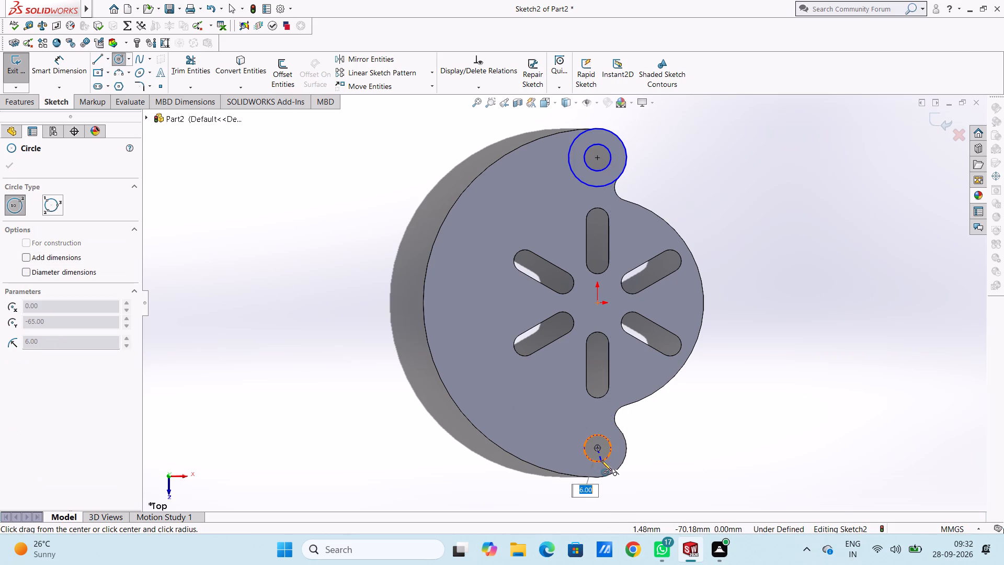
pyautogui.click(601, 460)
pyautogui.scroll(3, 601, 460)
pyautogui.scroll(-4, 597, 440)
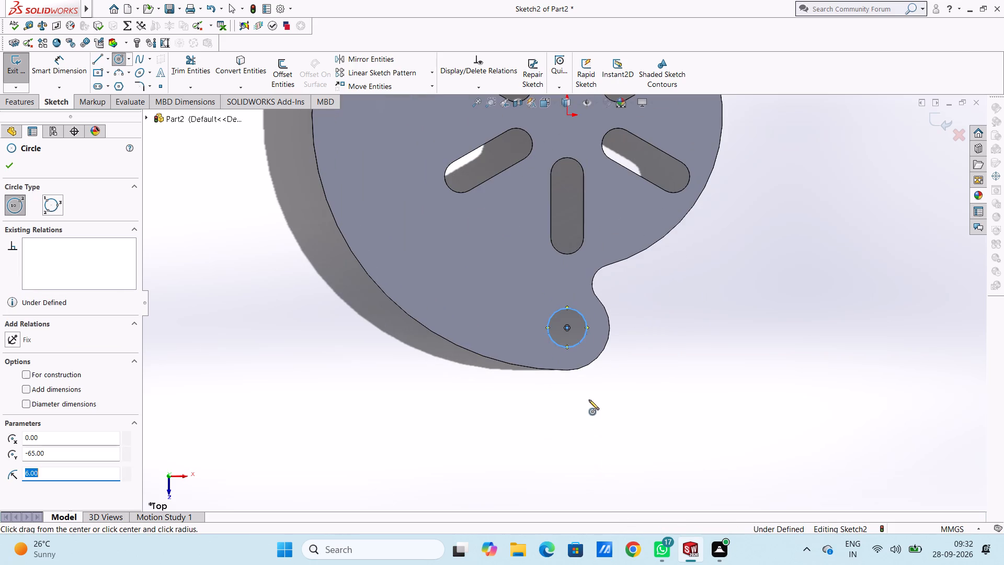
pyautogui.click(567, 327)
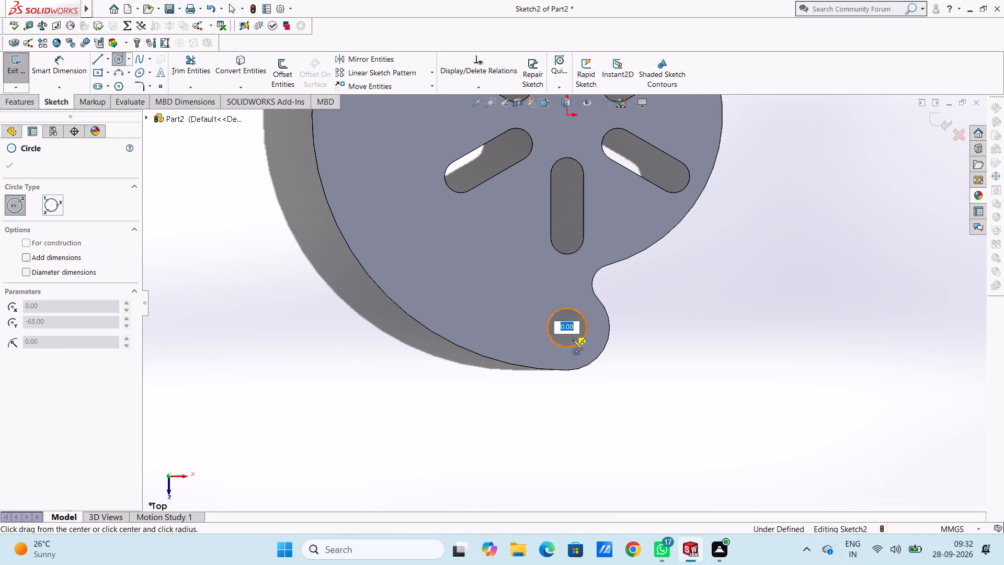
pyautogui.click(592, 366)
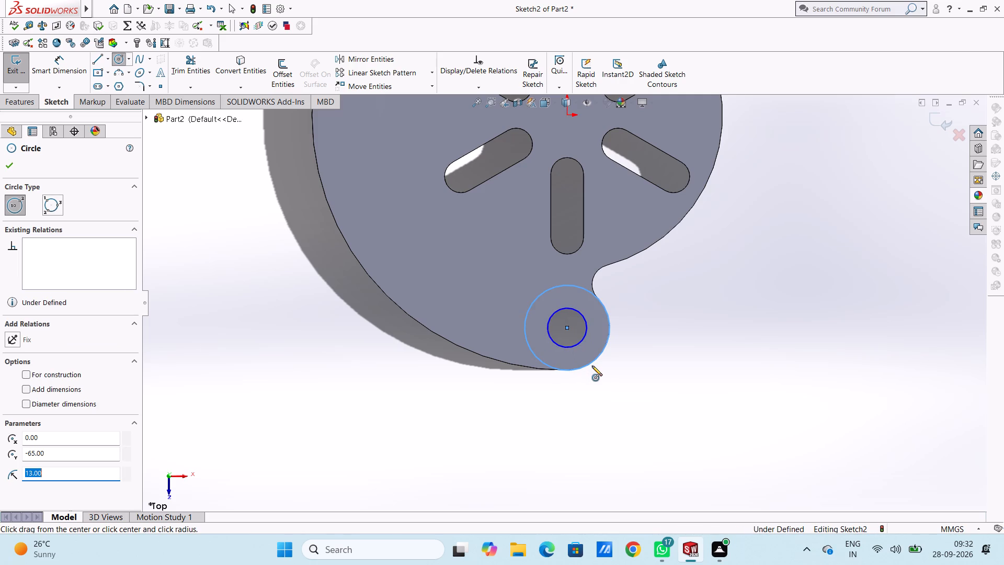
pyautogui.scroll(4, 592, 366)
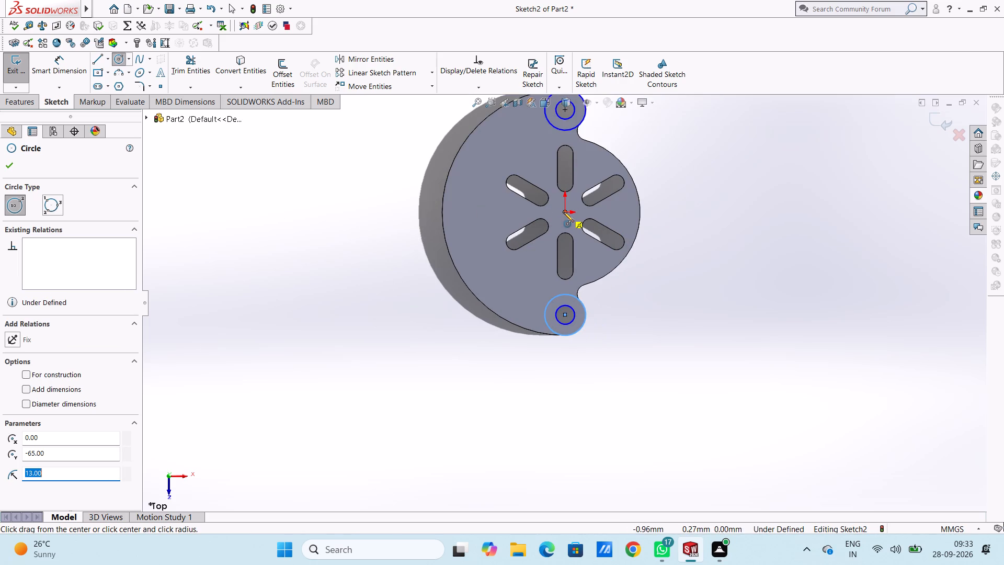
pyautogui.press('Escape')
pyautogui.press('Escape')
pyautogui.press('Escape')
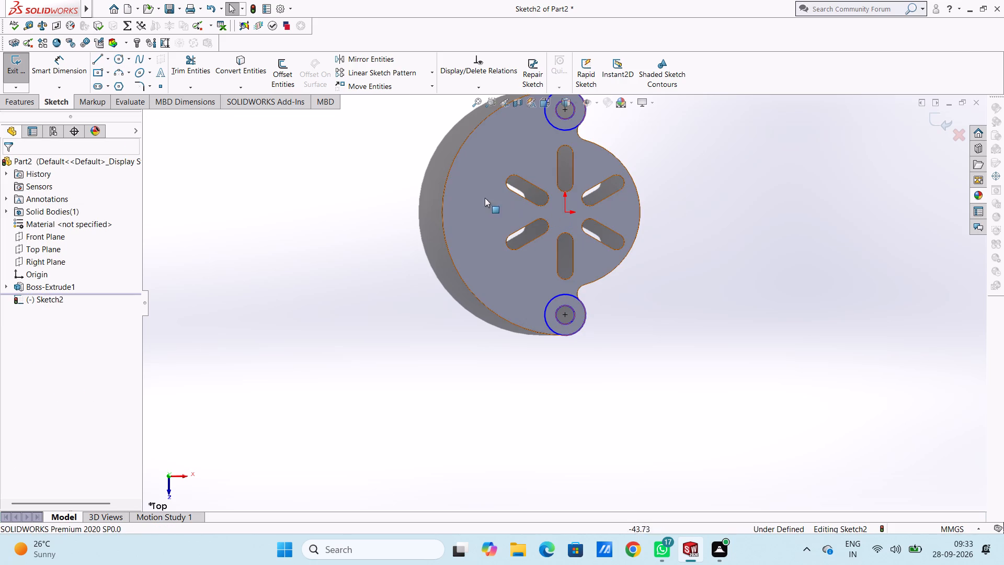
# Sketch straight slots 10 mm wide with 19.5 mm centre spacing over the plate's upper vertical and upper-right slots.
pyautogui.click(96, 84)
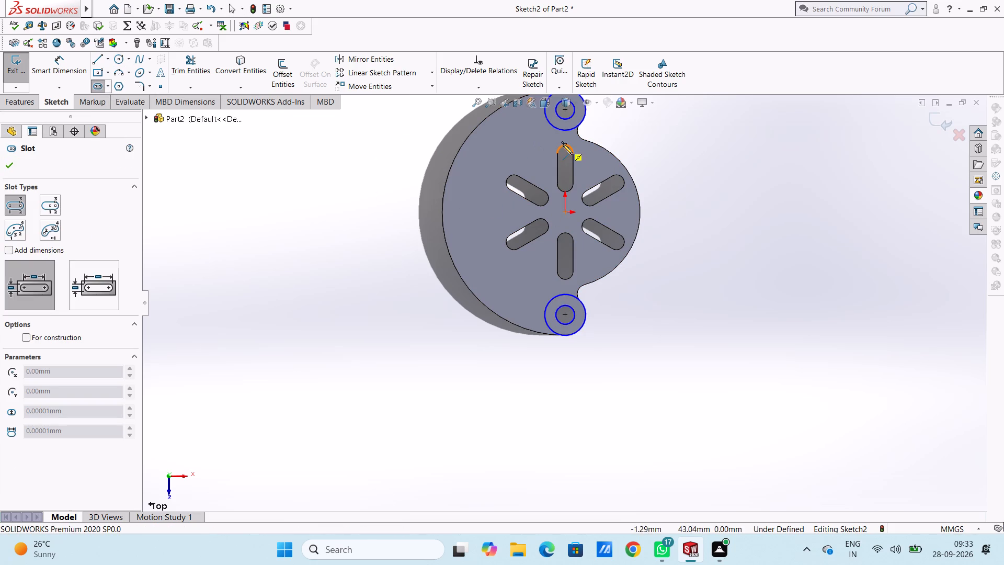
pyautogui.click(564, 153)
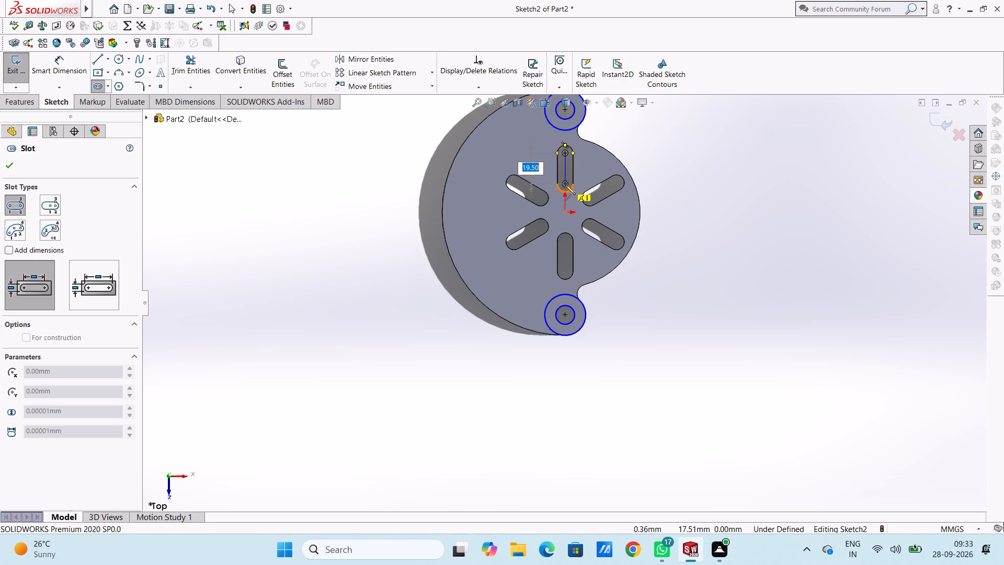
pyautogui.click(565, 185)
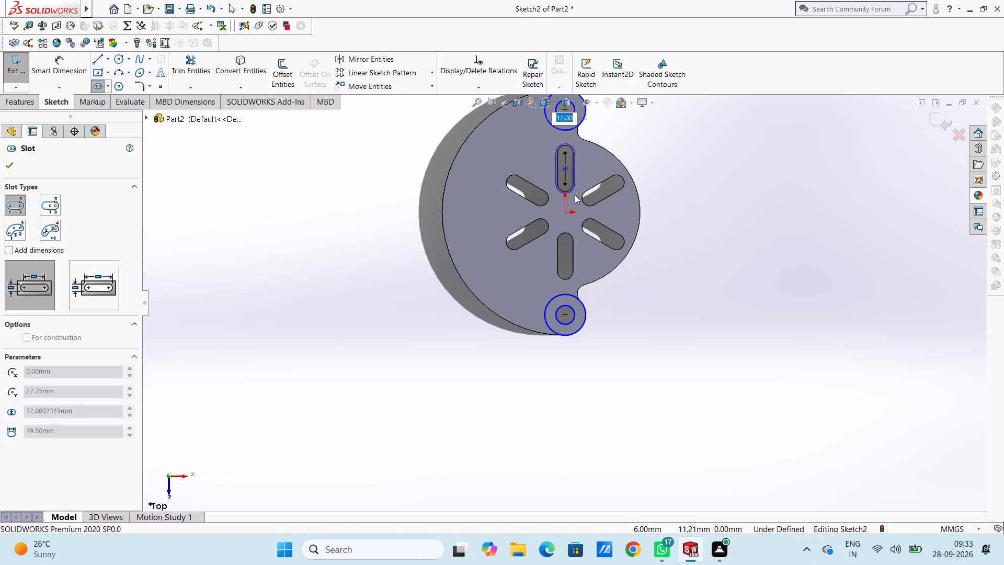
pyautogui.write('10')
pyautogui.press('Return')
pyautogui.scroll(-5, 616, 184)
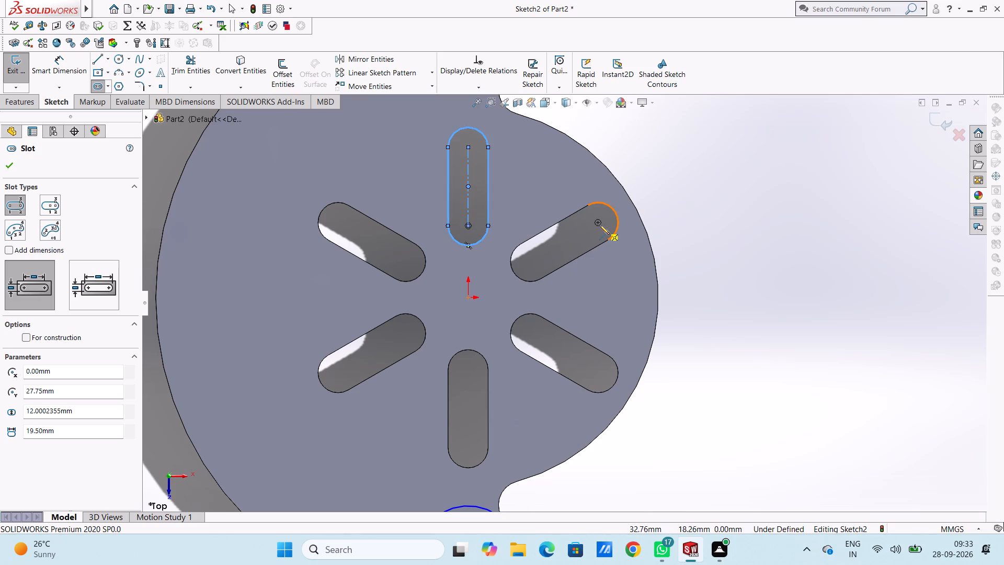
pyautogui.click(599, 222)
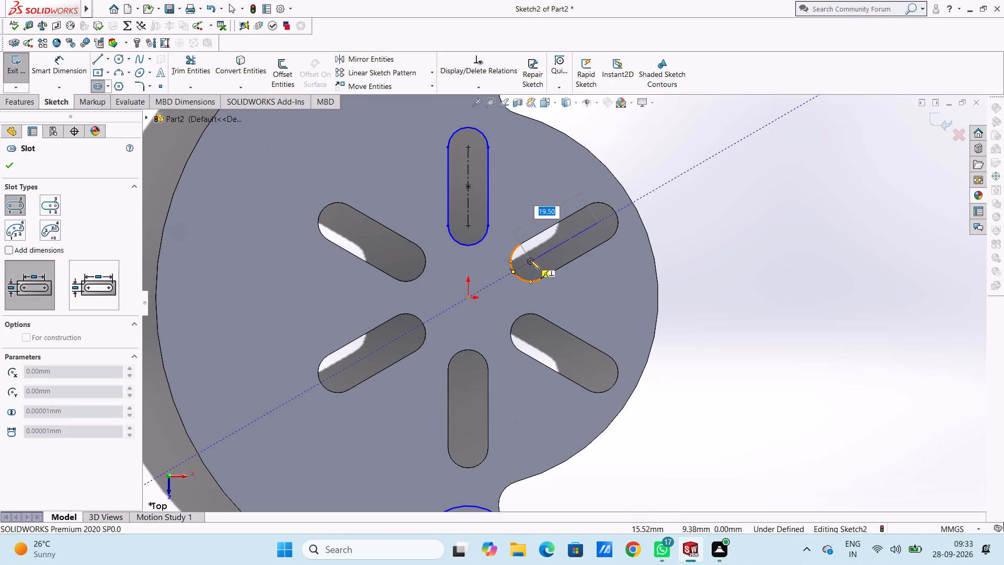
pyautogui.click(530, 260)
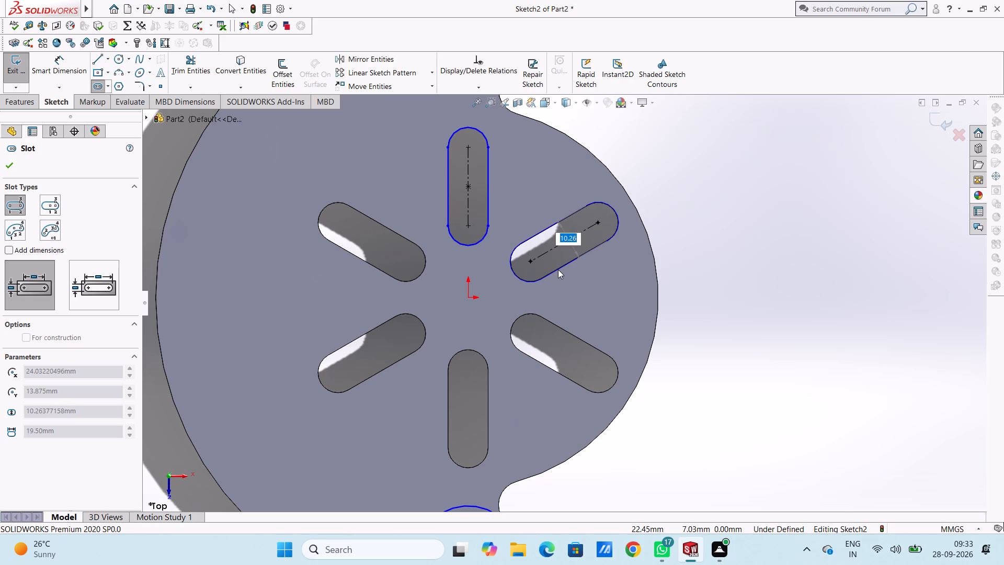
pyautogui.write('10')
pyautogui.press('Return')
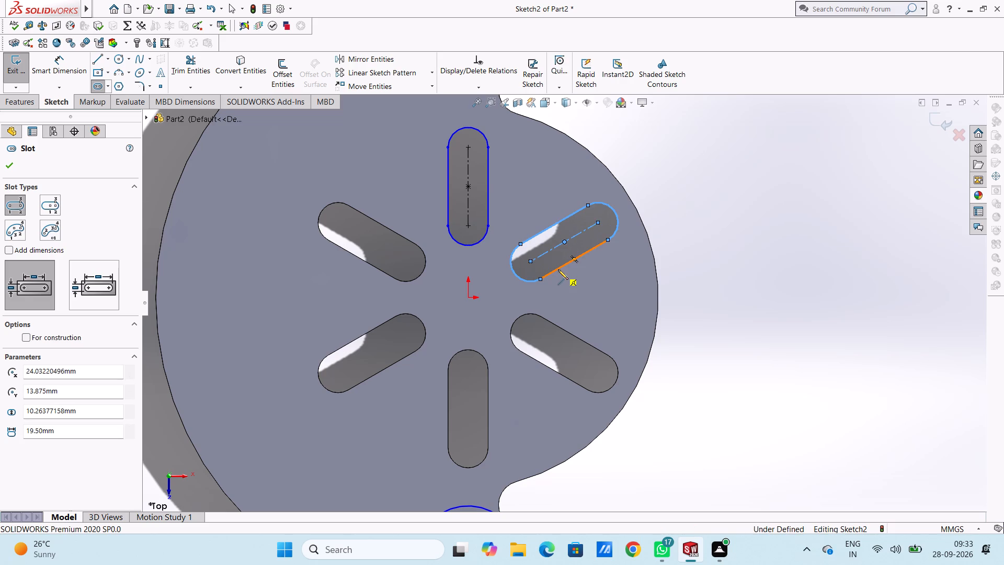
# Sketch straight slots 10 mm wide with 19.5 mm centre spacing over the plate's upper-left and lower-left slots.
pyautogui.scroll(4, 558, 270)
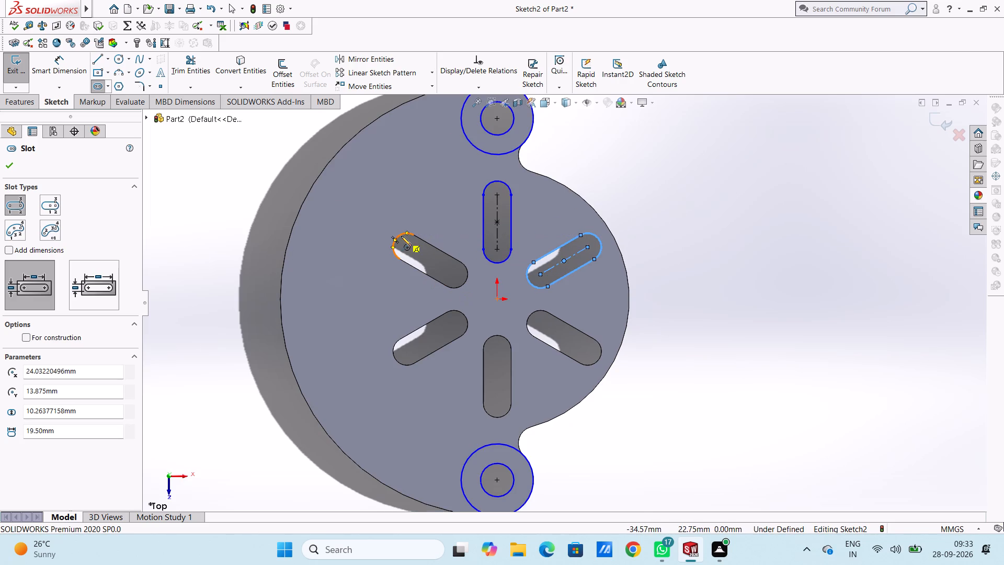
pyautogui.click(406, 246)
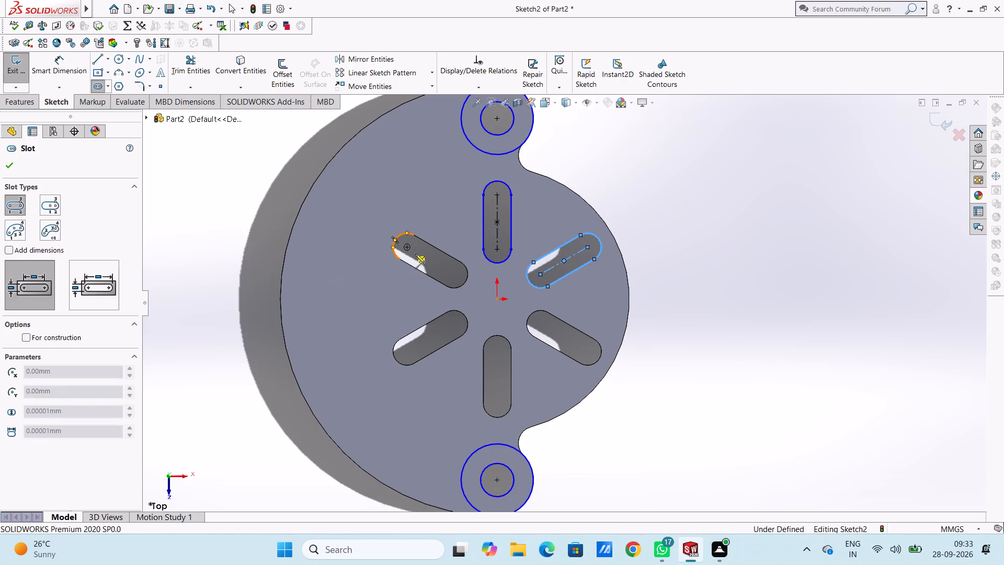
pyautogui.click(454, 274)
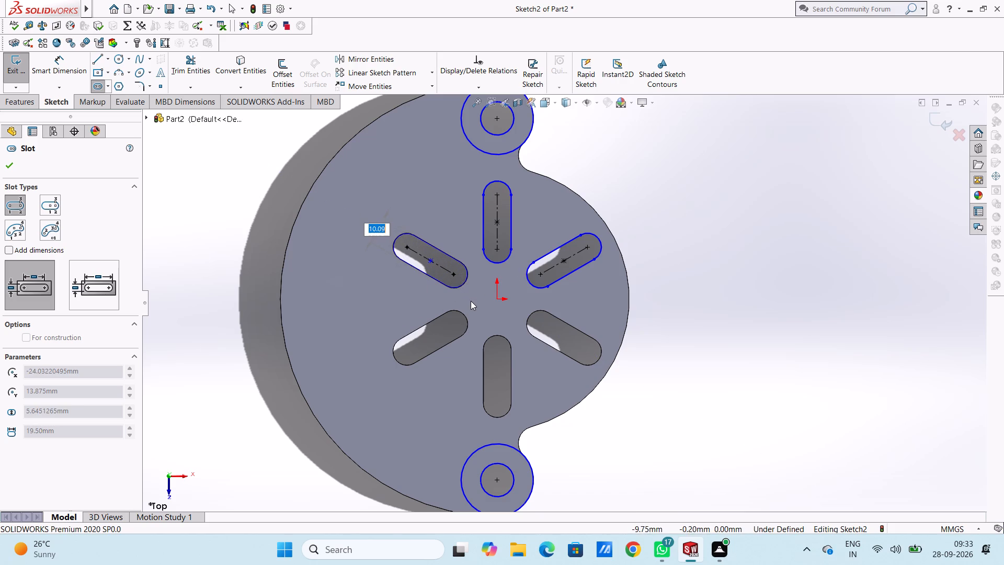
pyautogui.write('10')
pyautogui.press('Return')
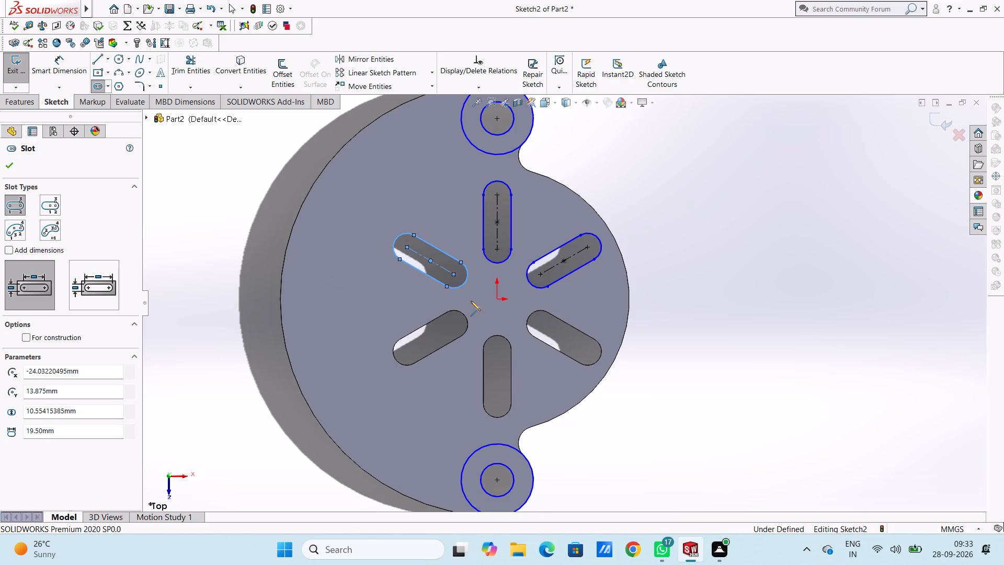
pyautogui.click(406, 350)
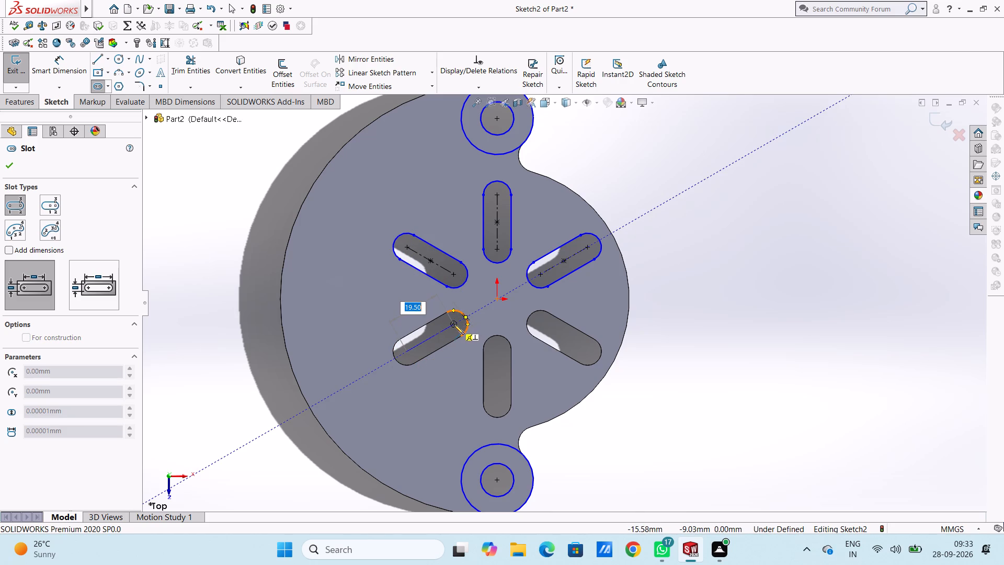
pyautogui.click(454, 324)
pyautogui.write('10')
pyautogui.press('Return')
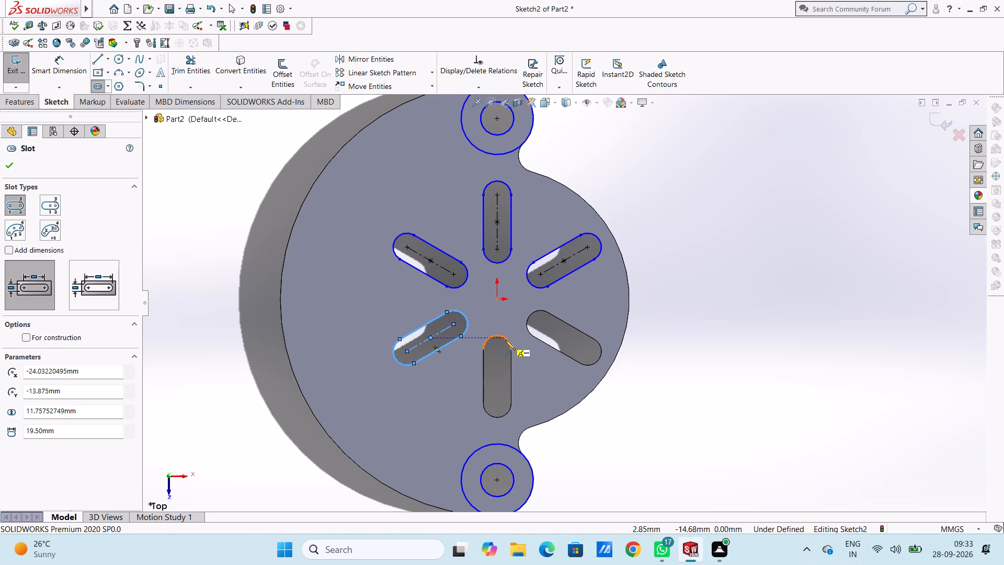
# Sketch straight slots 10 mm wide with 19.5 mm centre spacing over the plate's lower vertical and lower-right slots.
pyautogui.click(496, 348)
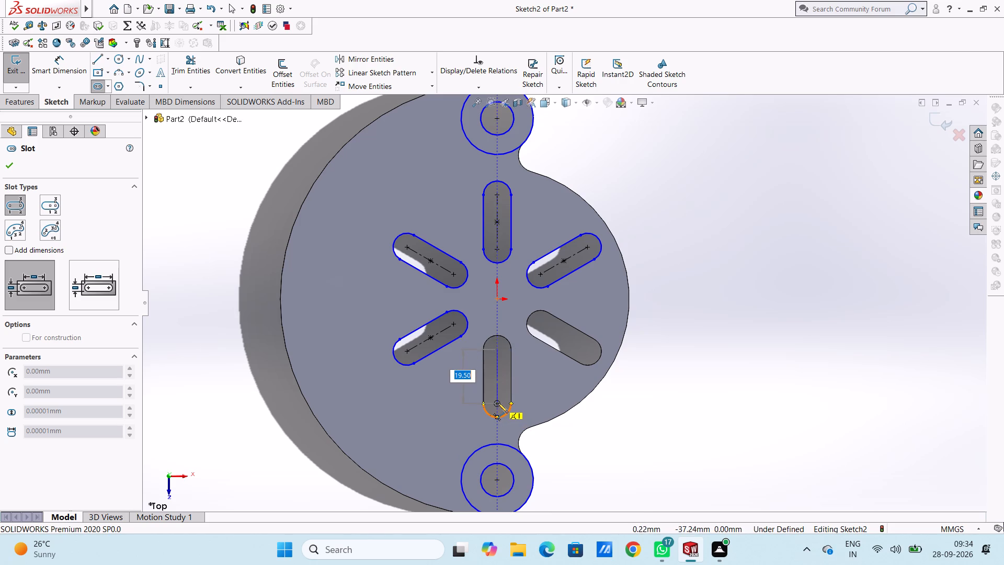
pyautogui.click(497, 402)
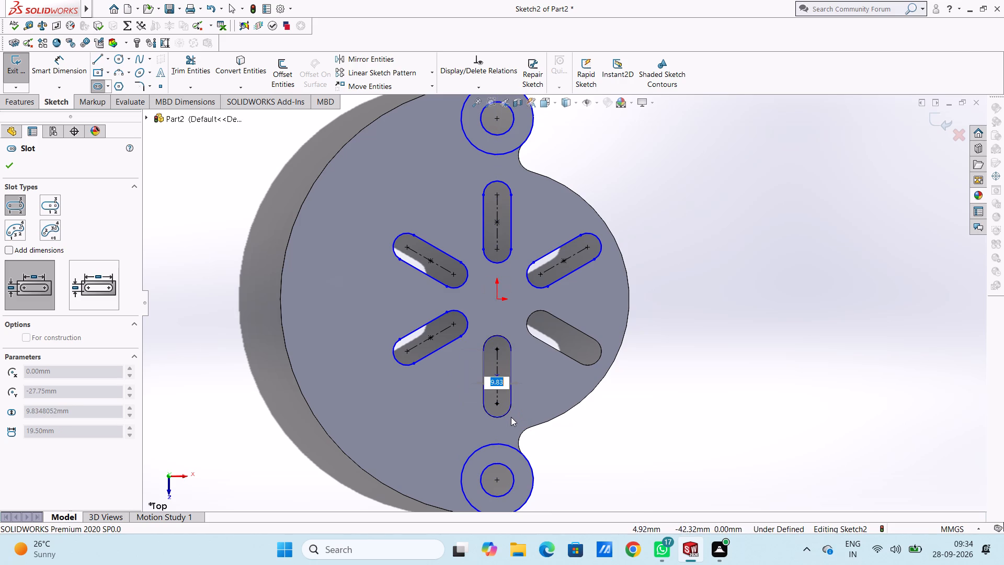
pyautogui.write('10')
pyautogui.press('Return')
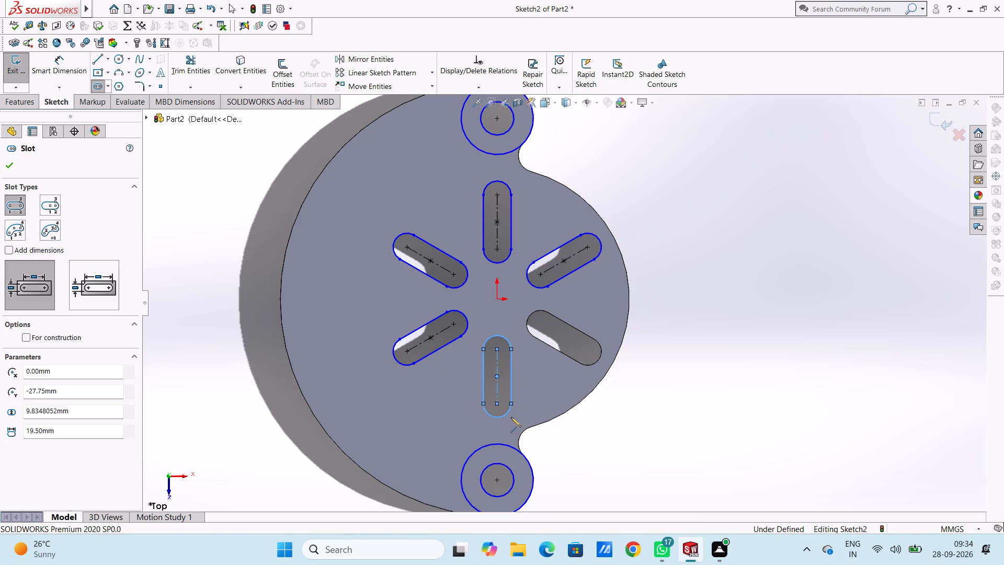
pyautogui.click(541, 324)
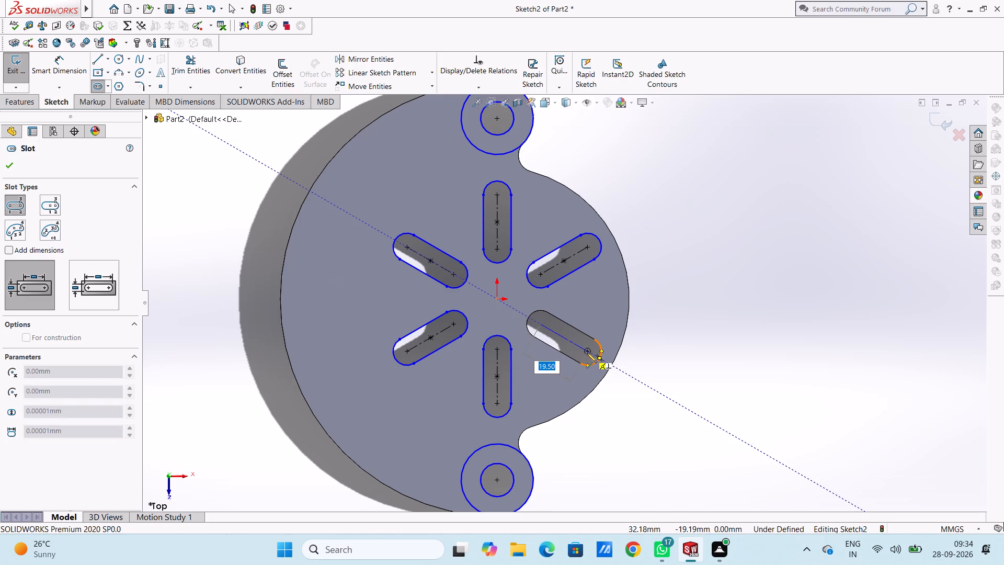
pyautogui.click(587, 351)
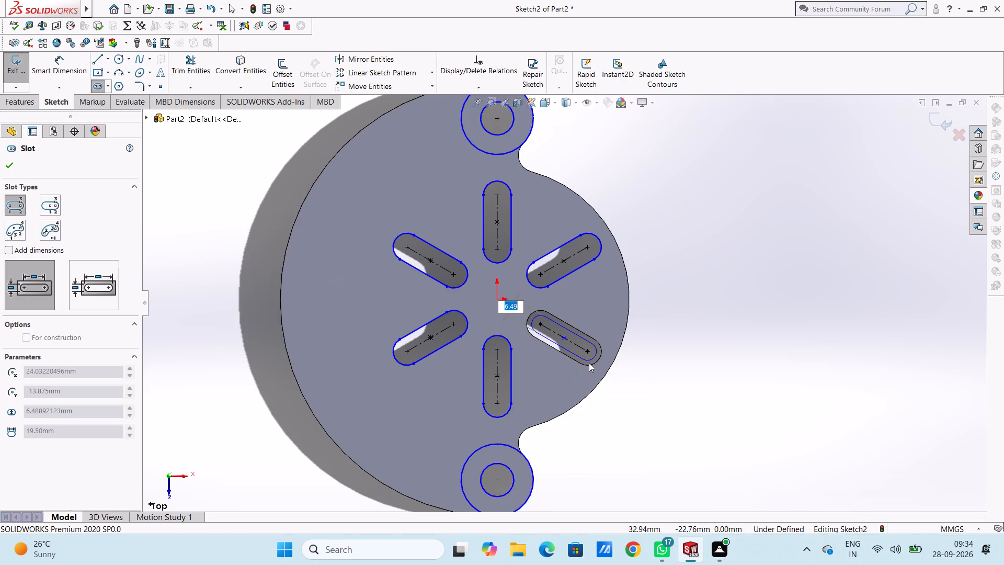
pyautogui.write('10')
pyautogui.press('Return')
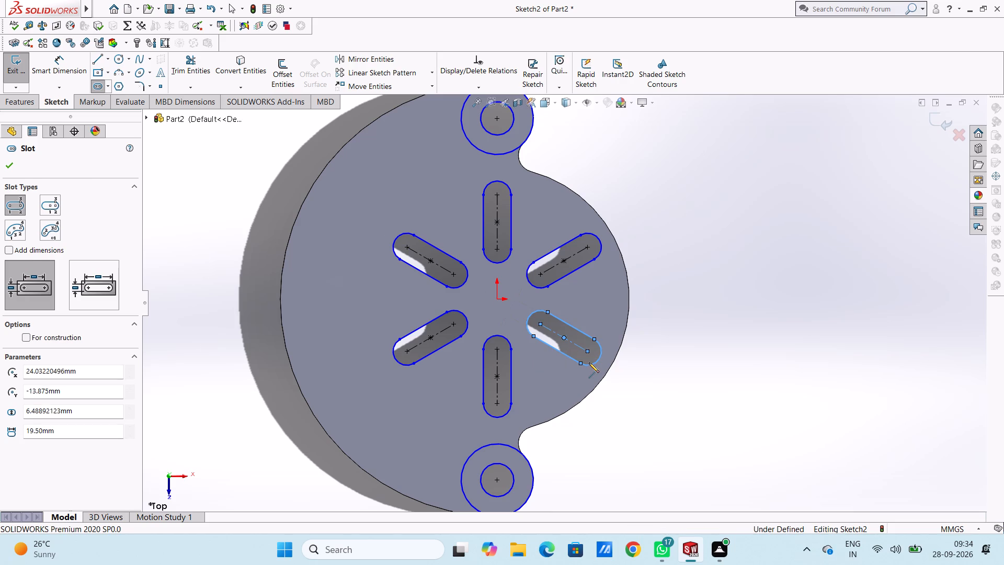
pyautogui.press('Escape')
pyautogui.press('Escape')
# Dimension the upper lug's inner circle at 12 mm diameter and its outer circle at 26 mm diameter.
pyautogui.scroll(3, 589, 363)
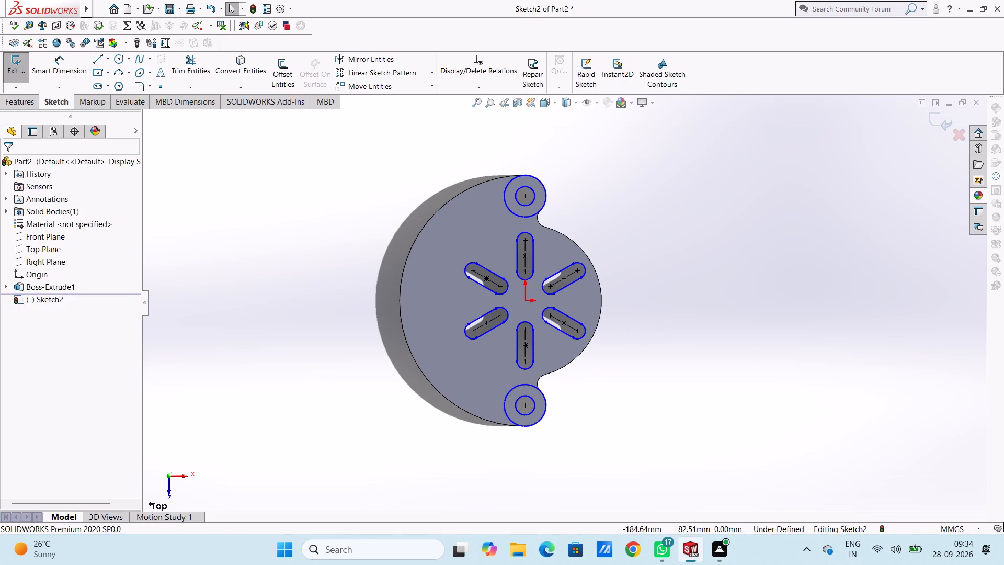
pyautogui.click(58, 66)
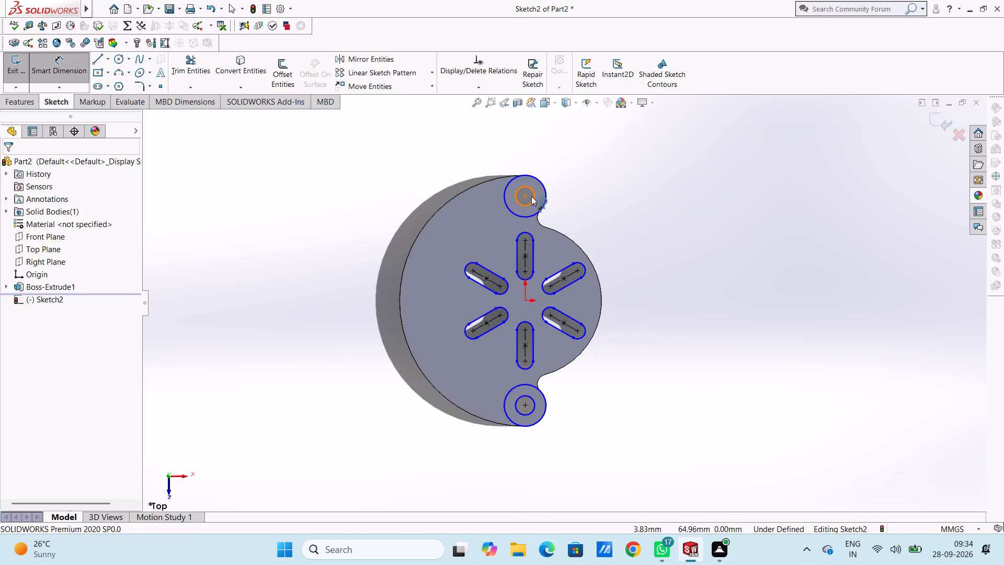
pyautogui.click(531, 196)
pyautogui.click(796, 214)
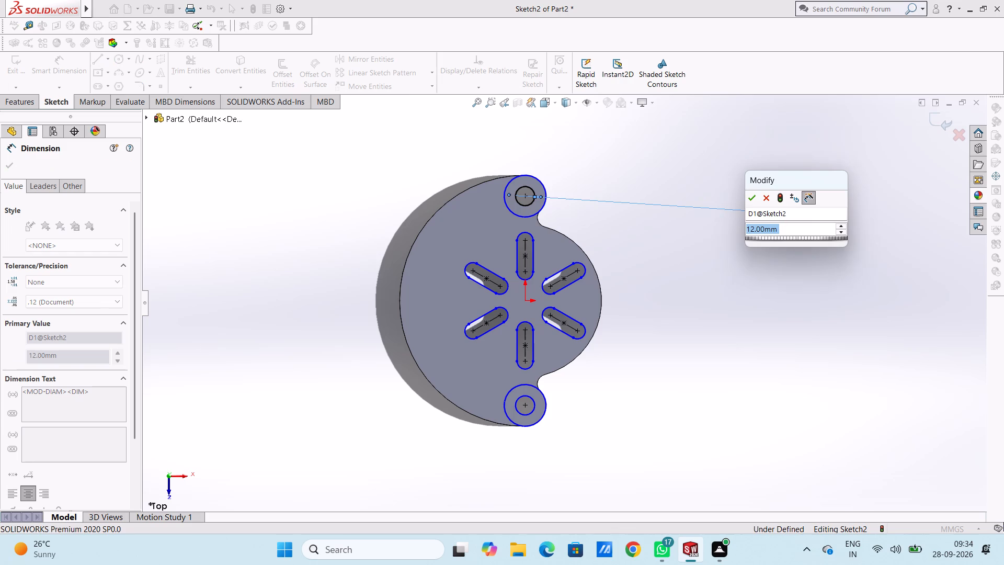
pyautogui.click(749, 193)
pyautogui.click(681, 181)
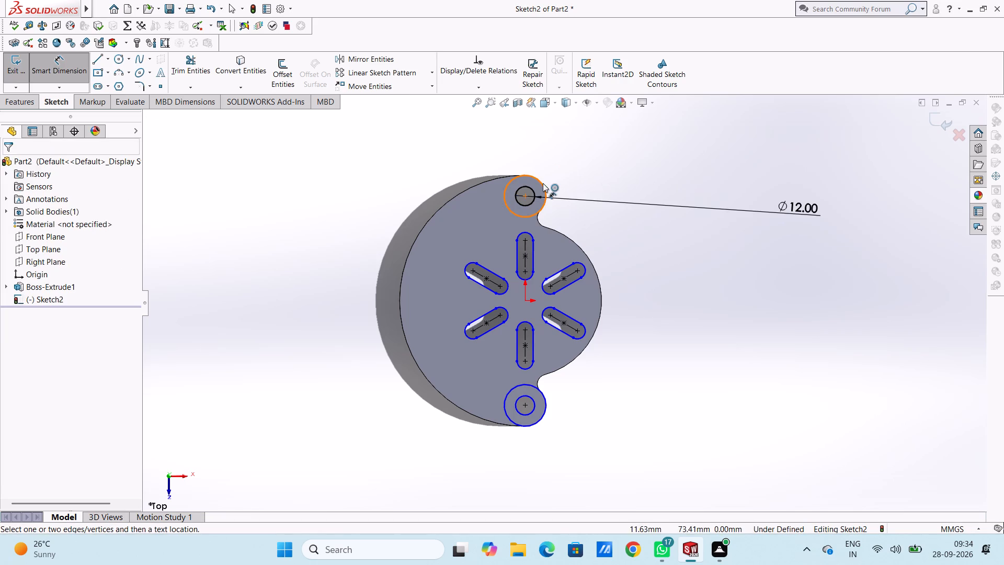
pyautogui.click(543, 183)
pyautogui.click(702, 153)
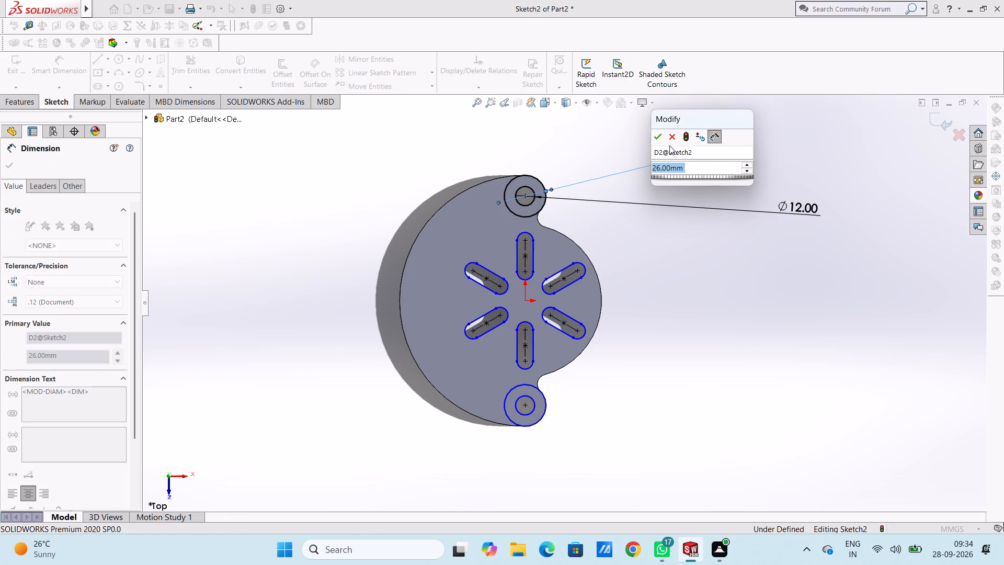
pyautogui.click(663, 141)
pyautogui.click(606, 146)
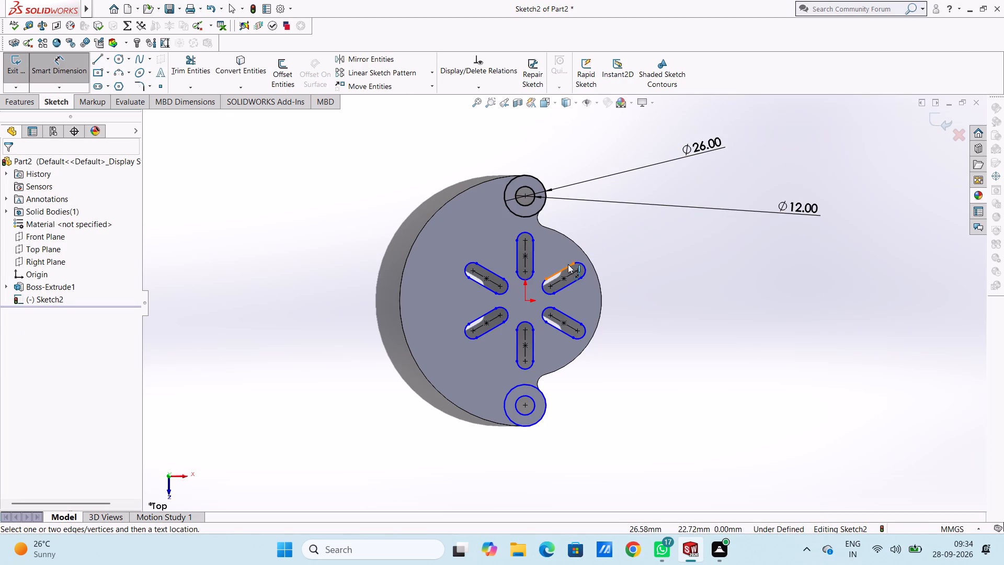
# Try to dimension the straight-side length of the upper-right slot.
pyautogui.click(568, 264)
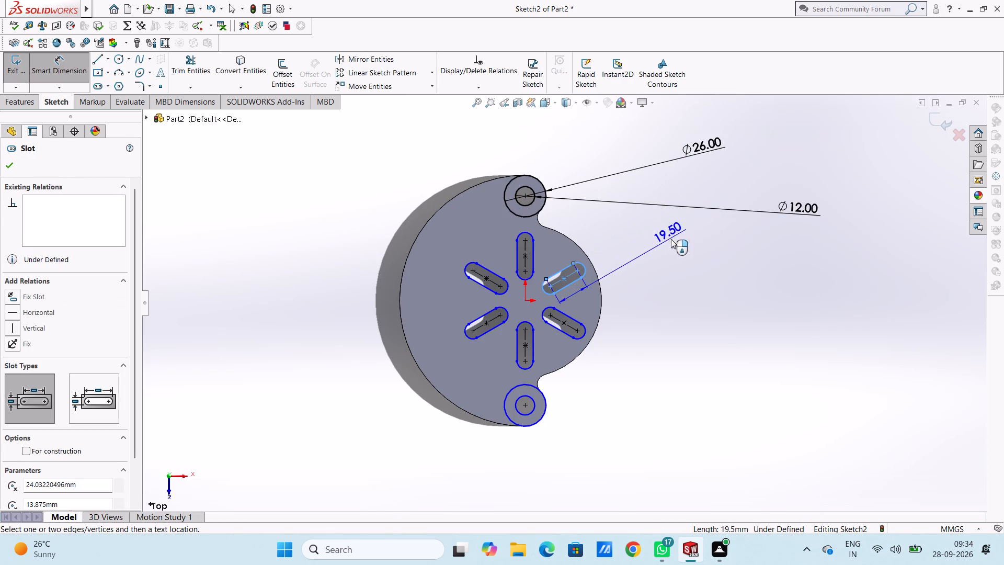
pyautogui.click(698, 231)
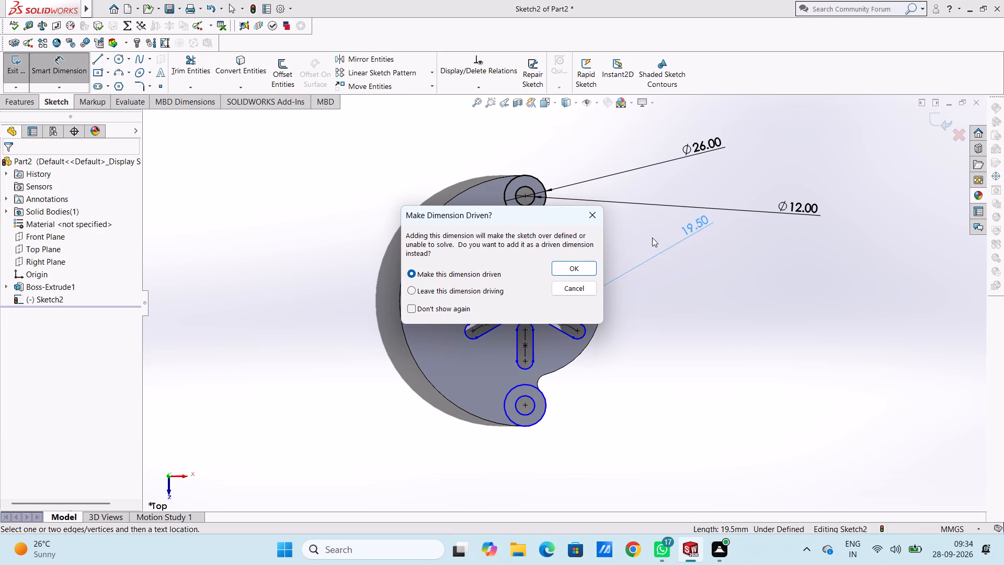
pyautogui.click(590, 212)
# Dimension the end arcs of the upper-right slot and the upper vertical slot at 5 mm radius.
pyautogui.click(584, 267)
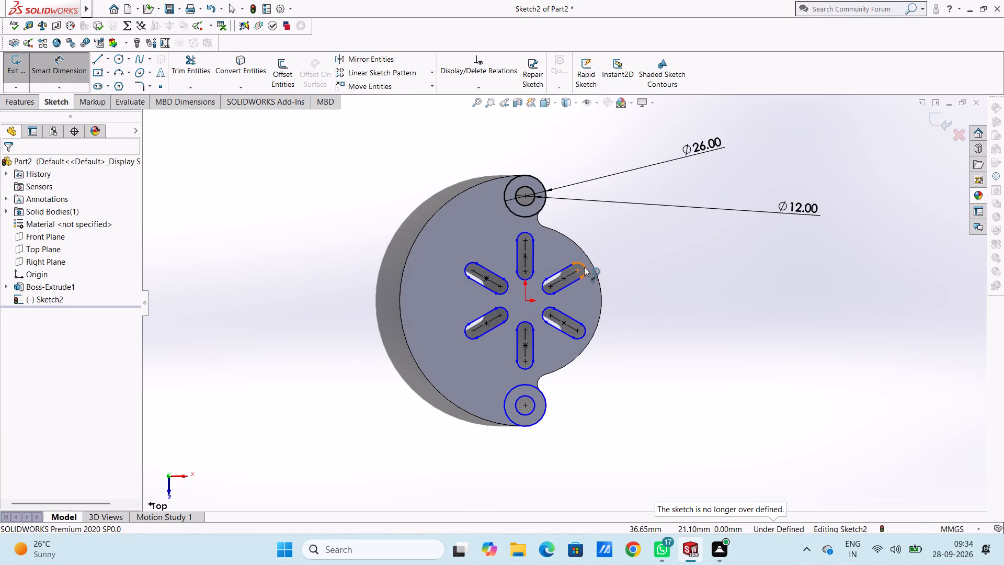
pyautogui.click(727, 262)
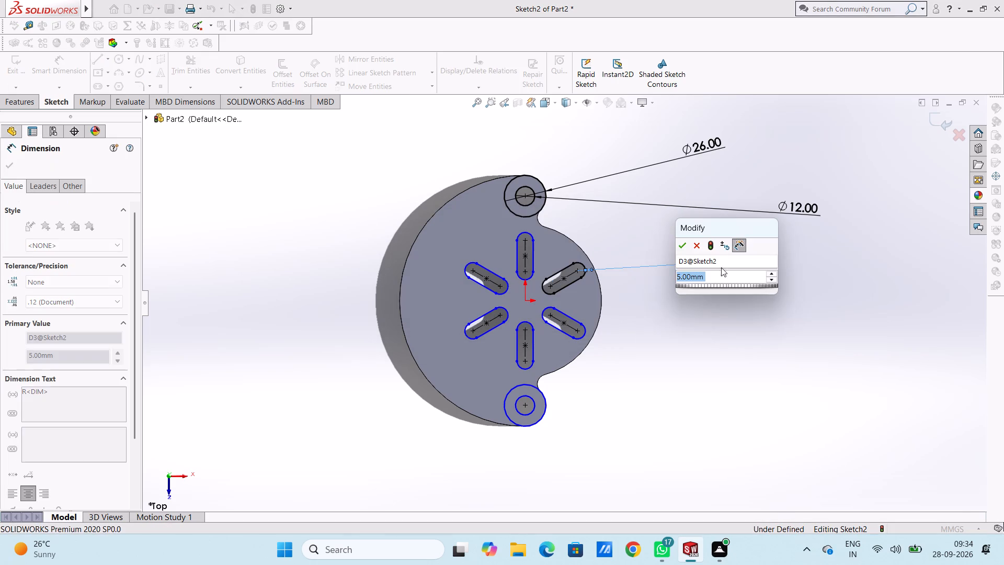
pyautogui.click(677, 242)
pyautogui.click(632, 235)
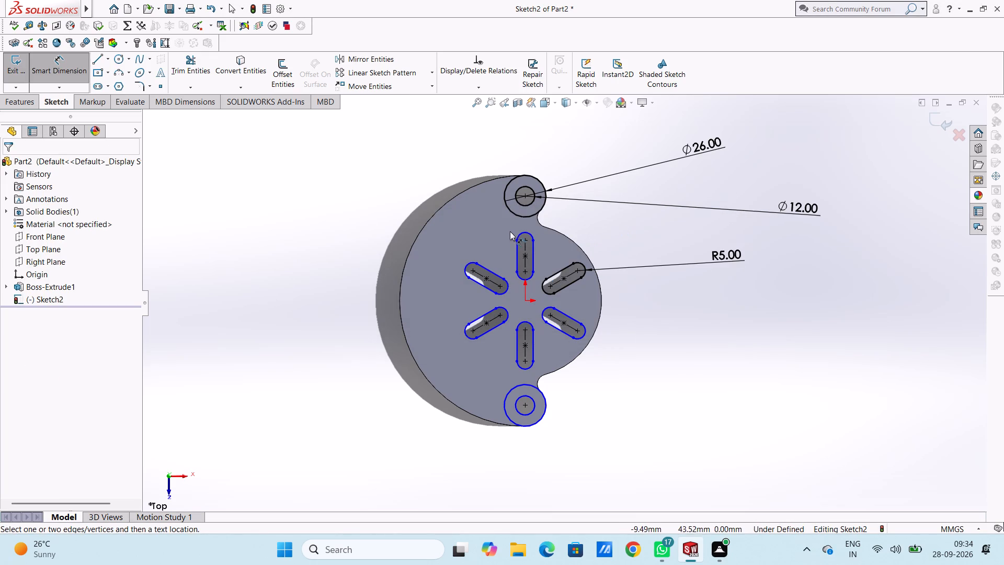
pyautogui.click(517, 235)
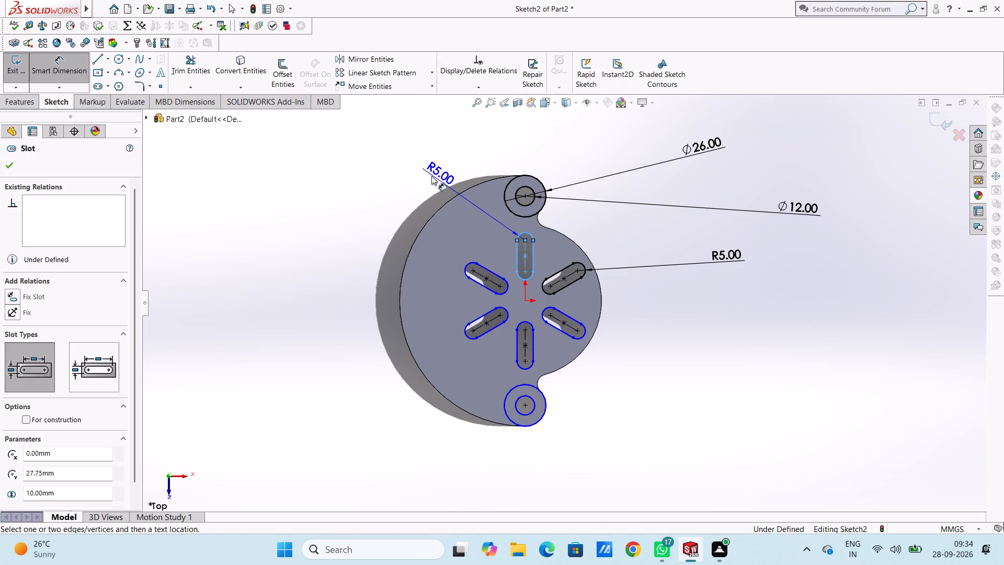
pyautogui.click(427, 173)
pyautogui.click(382, 158)
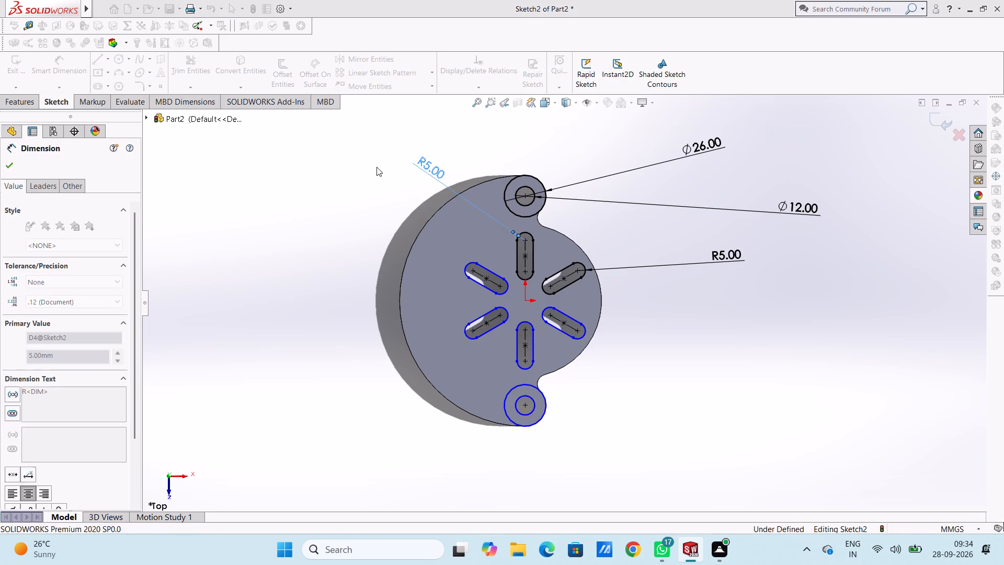
pyautogui.click(376, 167)
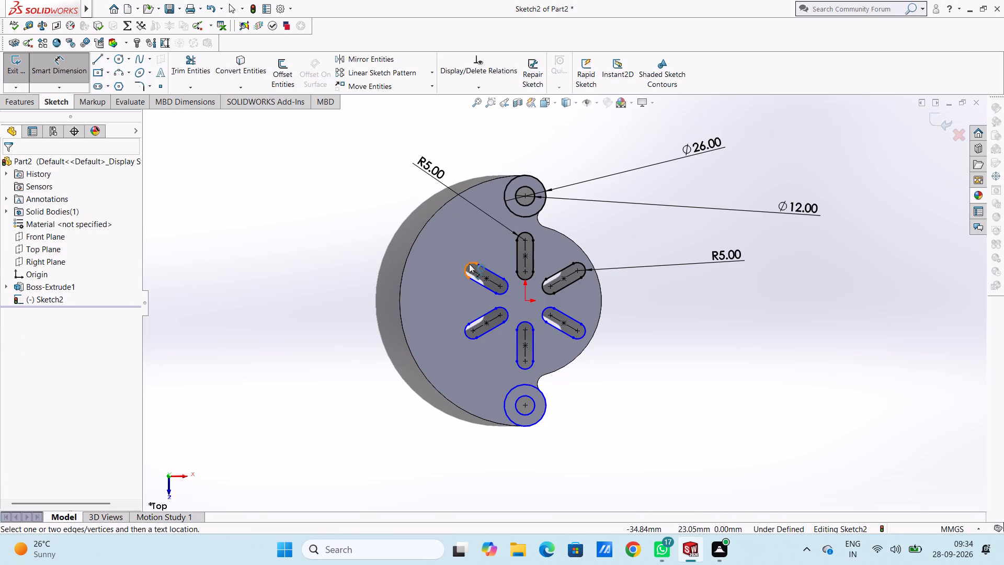
# Dimension the outer end arcs of the upper-left and lower-left slots at 5 mm radius.
pyautogui.click(469, 264)
pyautogui.click(384, 217)
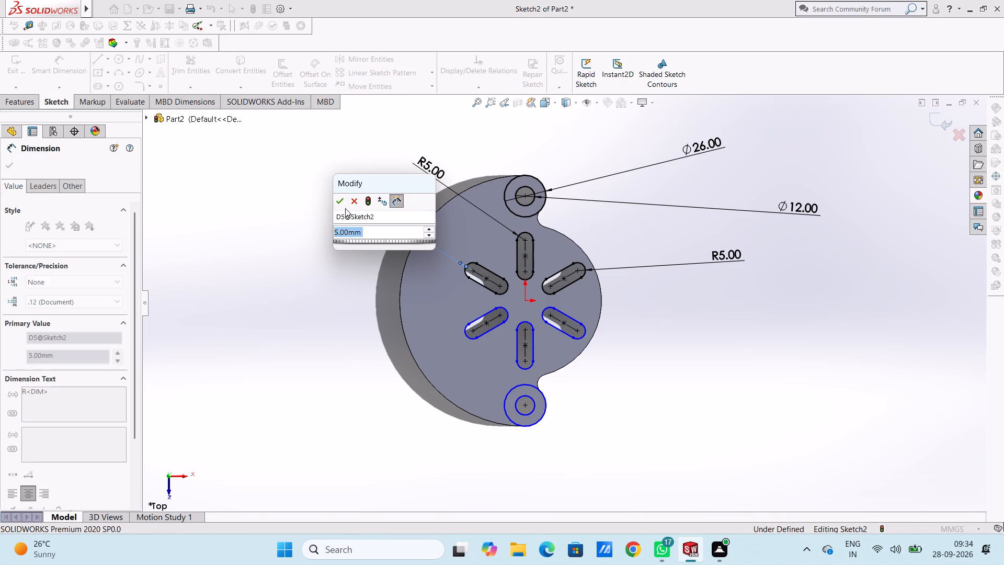
pyautogui.click(336, 204)
pyautogui.click(299, 224)
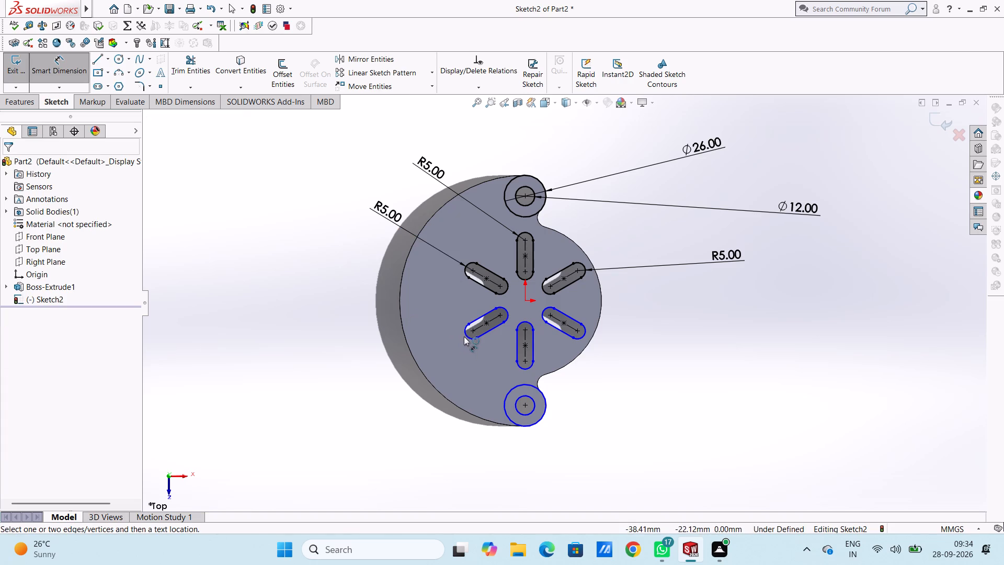
pyautogui.moveTo(464, 336); pyautogui.dragTo(451, 343)
pyautogui.click(329, 403)
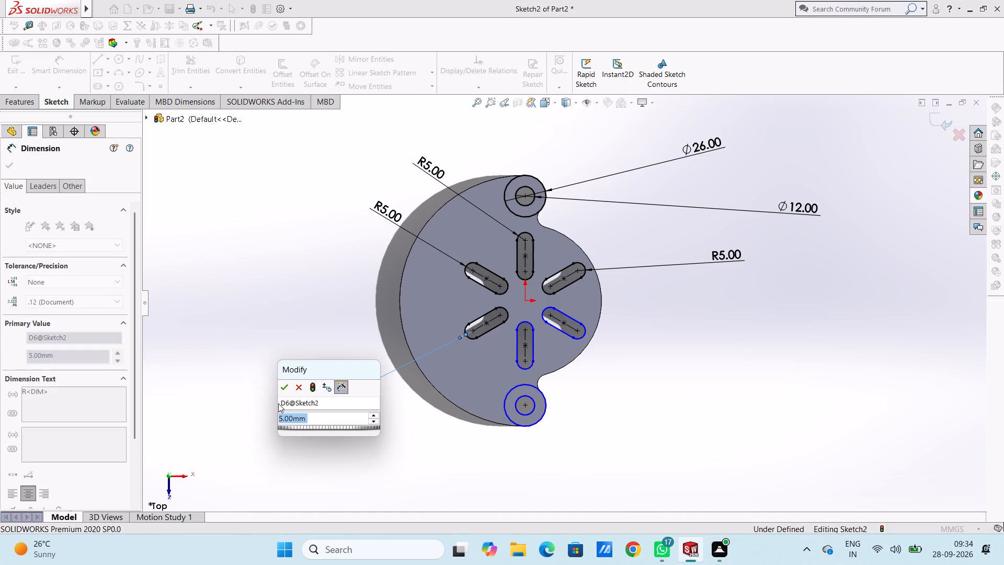
pyautogui.click(281, 386)
pyautogui.click(250, 369)
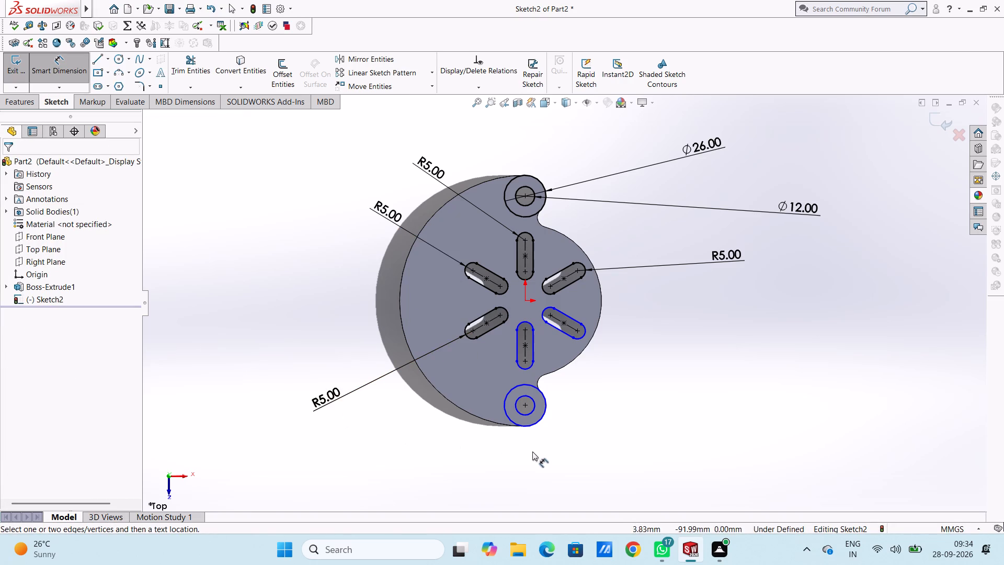
# Dimension the lower lug's outer circle at 26 mm diameter and its inner circle at 12 mm diameter.
pyautogui.click(511, 420)
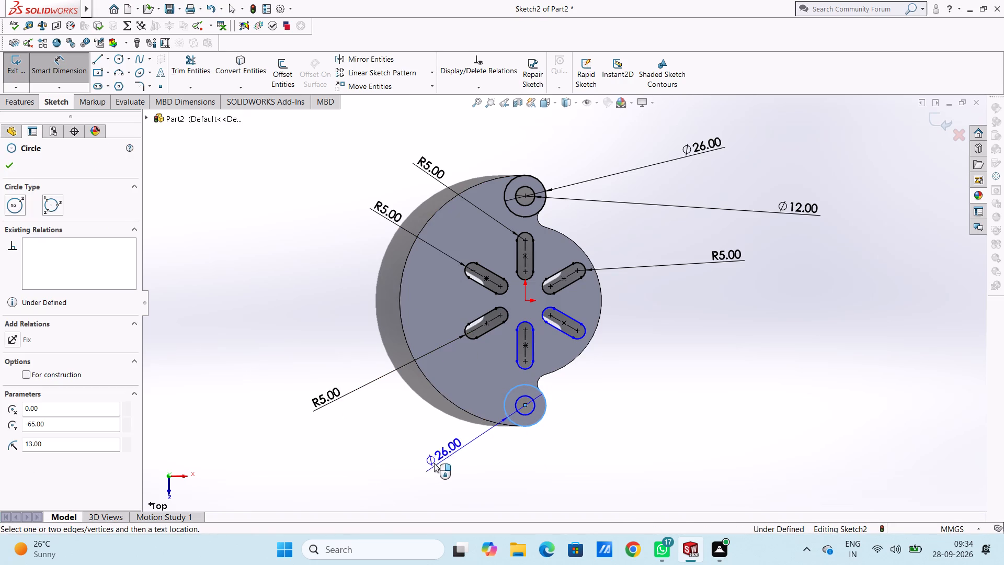
pyautogui.click(403, 473)
pyautogui.click(359, 455)
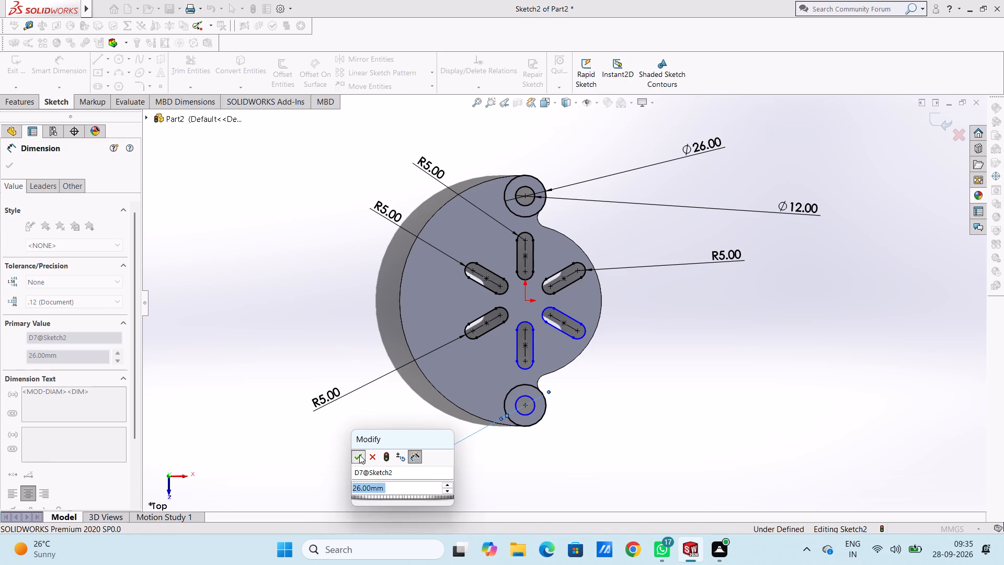
pyautogui.click(342, 442)
pyautogui.click(534, 412)
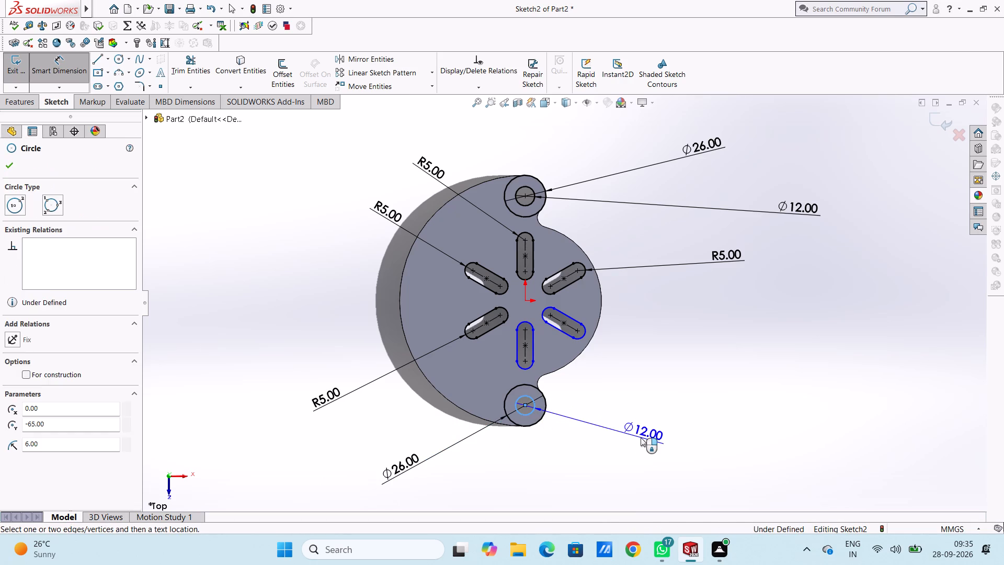
pyautogui.click(641, 437)
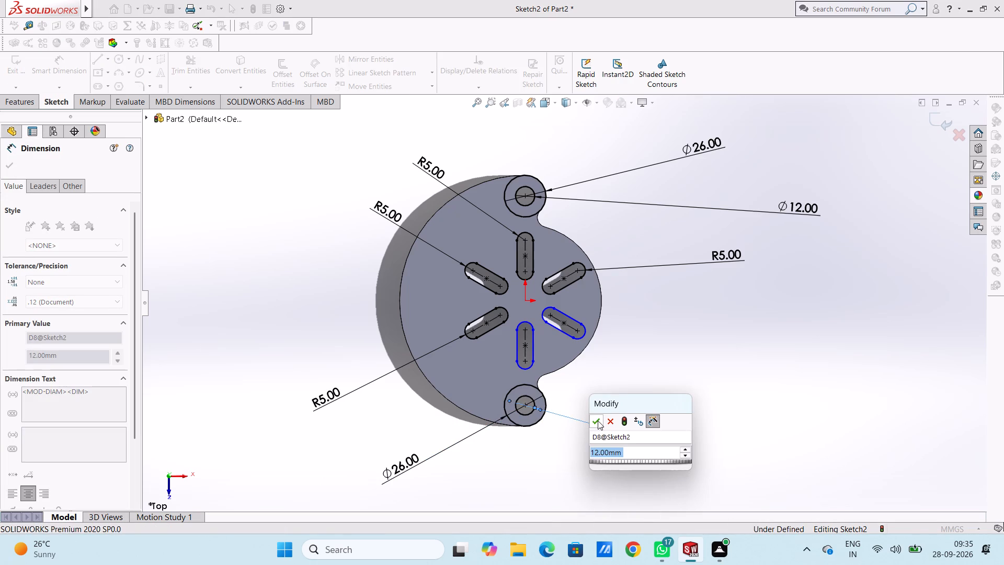
pyautogui.click(598, 421)
pyautogui.click(596, 388)
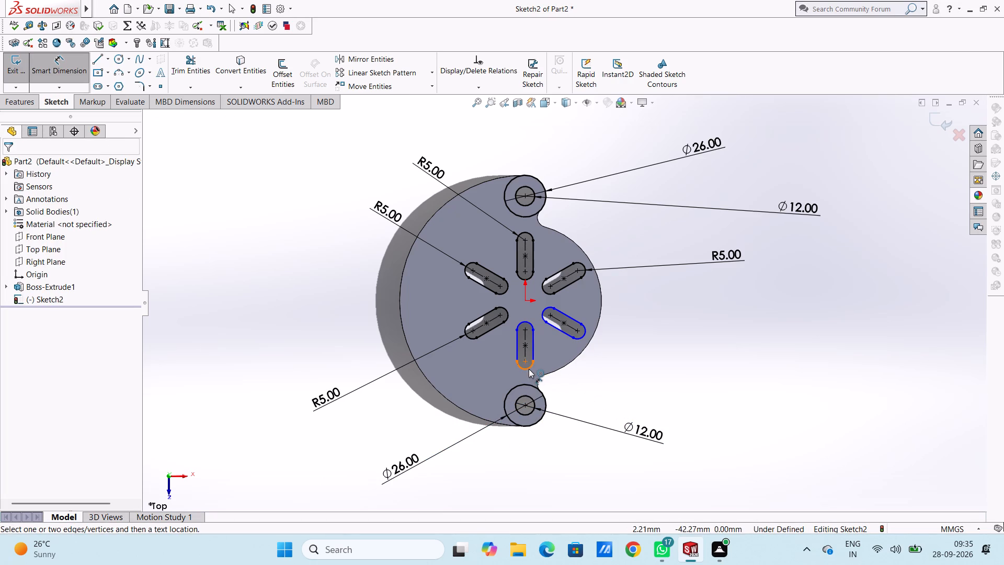
# Dimension the outer end arcs of the lower vertical slot and the lower-right slot at 5 mm radius.
pyautogui.click(529, 369)
pyautogui.click(723, 460)
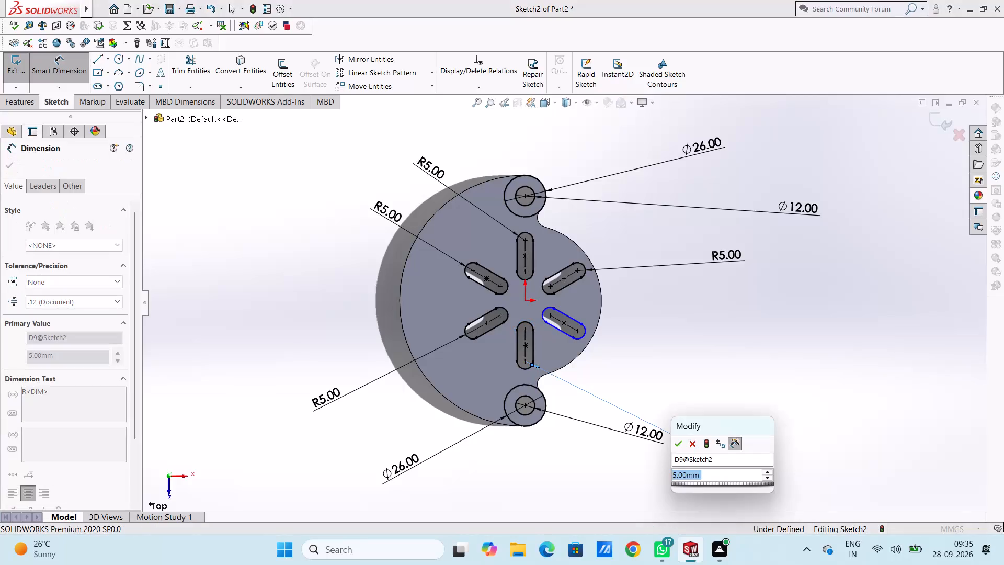
pyautogui.click(681, 441)
pyautogui.click(670, 401)
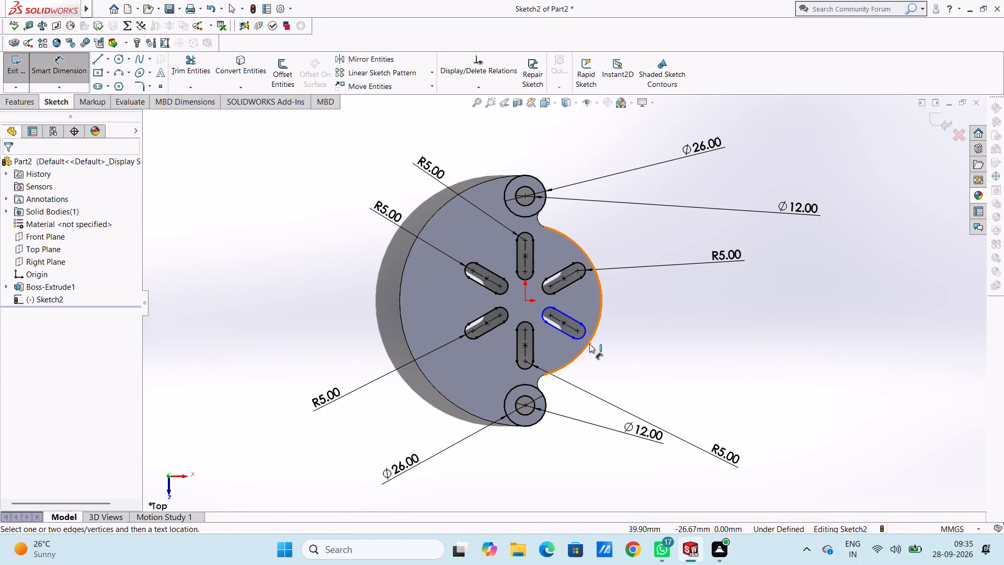
pyautogui.click(584, 333)
pyautogui.click(795, 419)
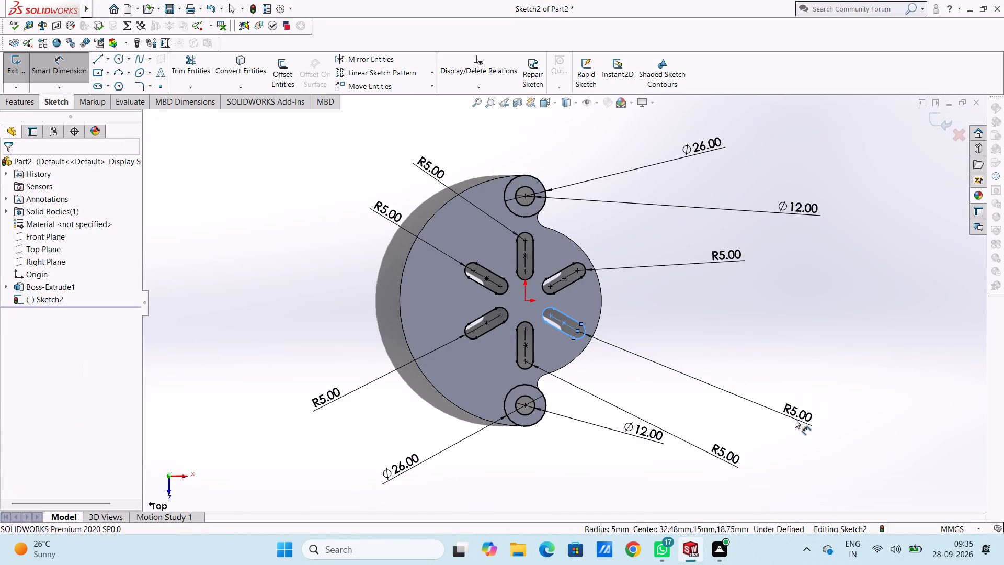
pyautogui.click(748, 405)
pyautogui.click(706, 370)
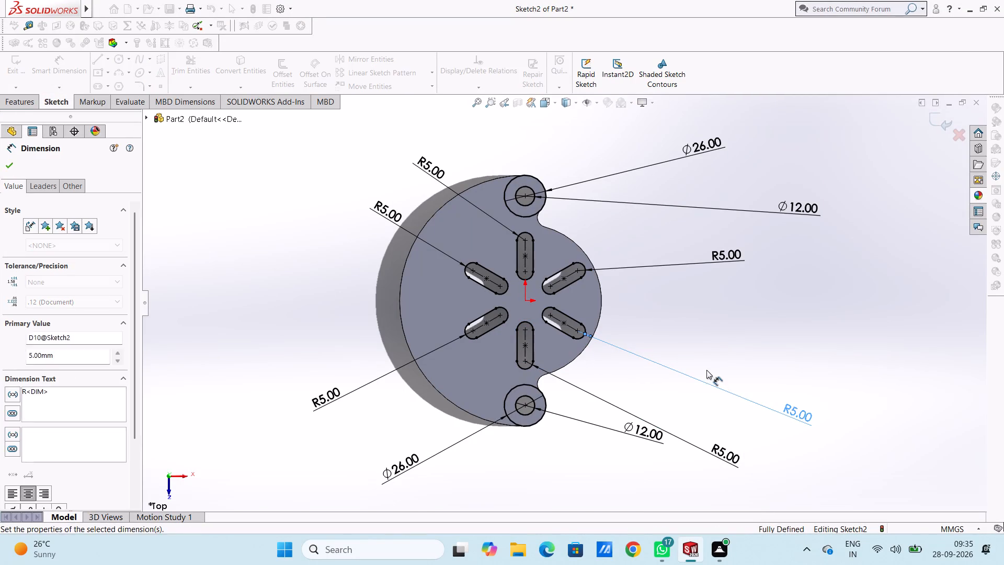
# Sketch a circle of 47.5 mm radius centred on the origin, reaching the plate's right-hand arc and enclosing all six slots.
pyautogui.click(118, 62)
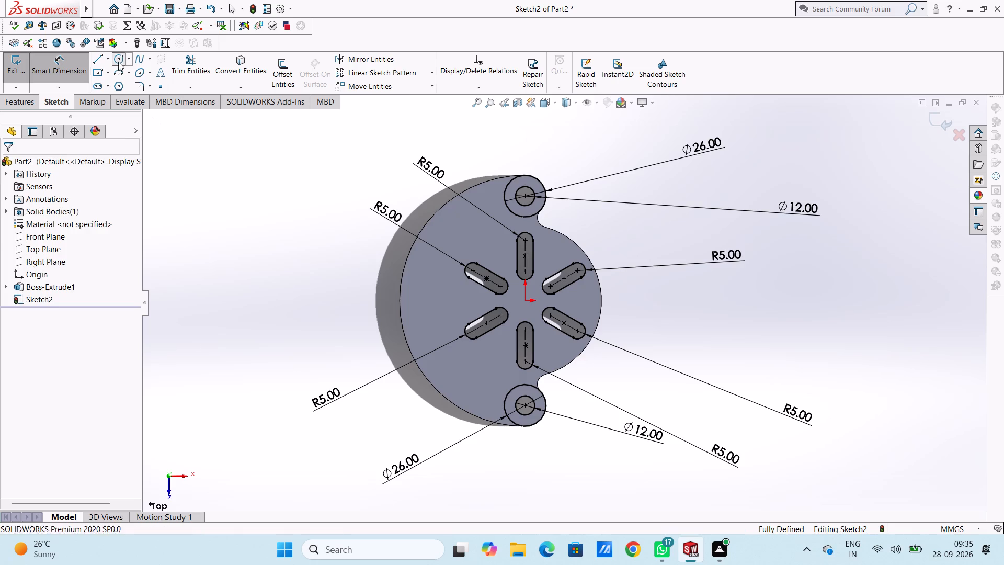
pyautogui.click(524, 301)
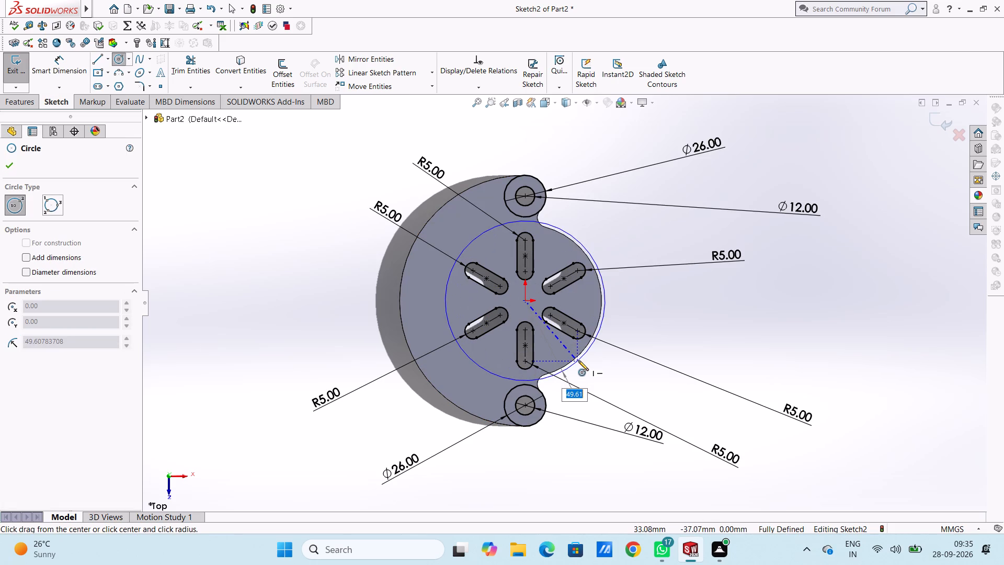
pyautogui.click(576, 357)
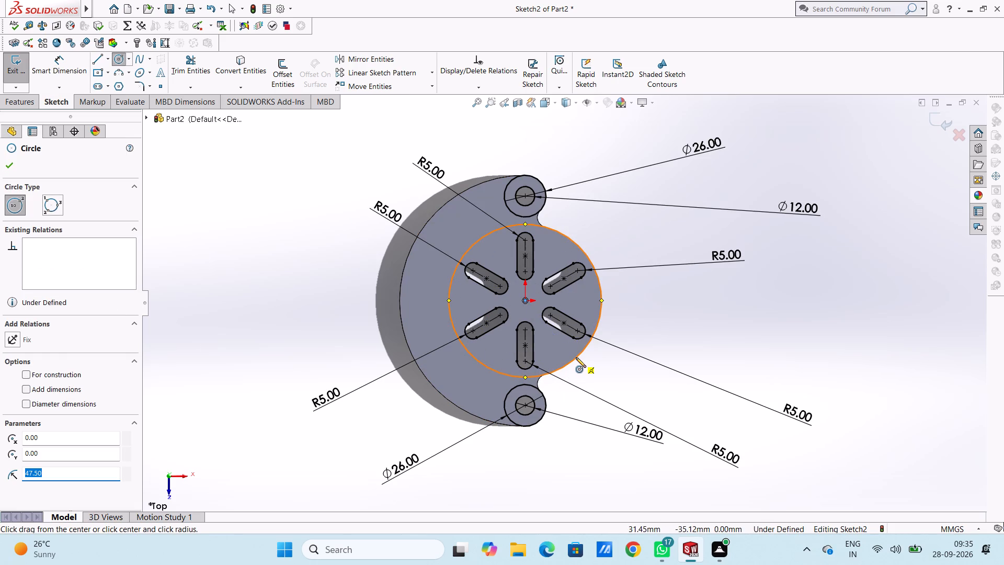
pyautogui.press('Escape')
pyautogui.press('Escape')
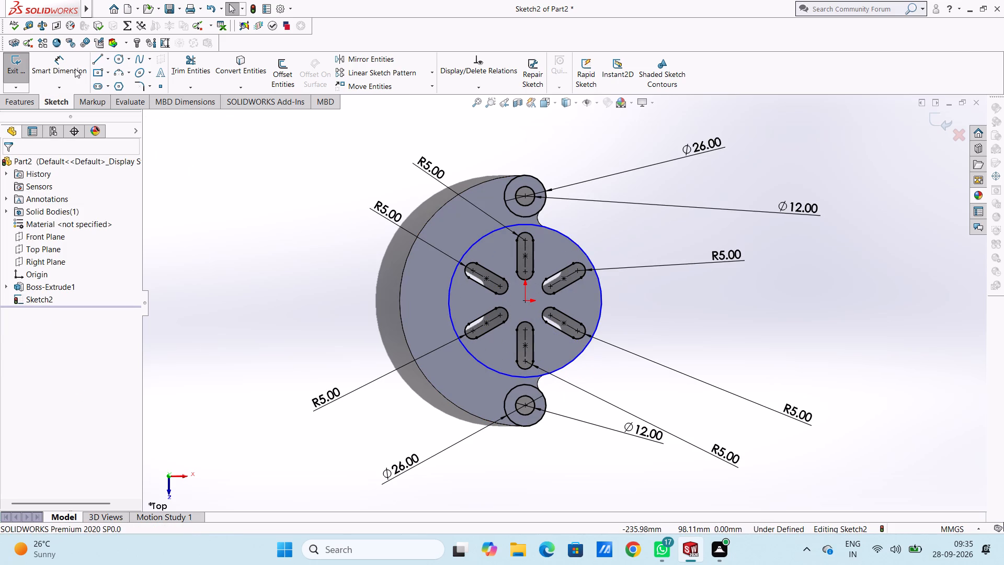
# Dimension the large circle around the slots at 95 mm diameter.
pyautogui.click(68, 67)
pyautogui.click(601, 320)
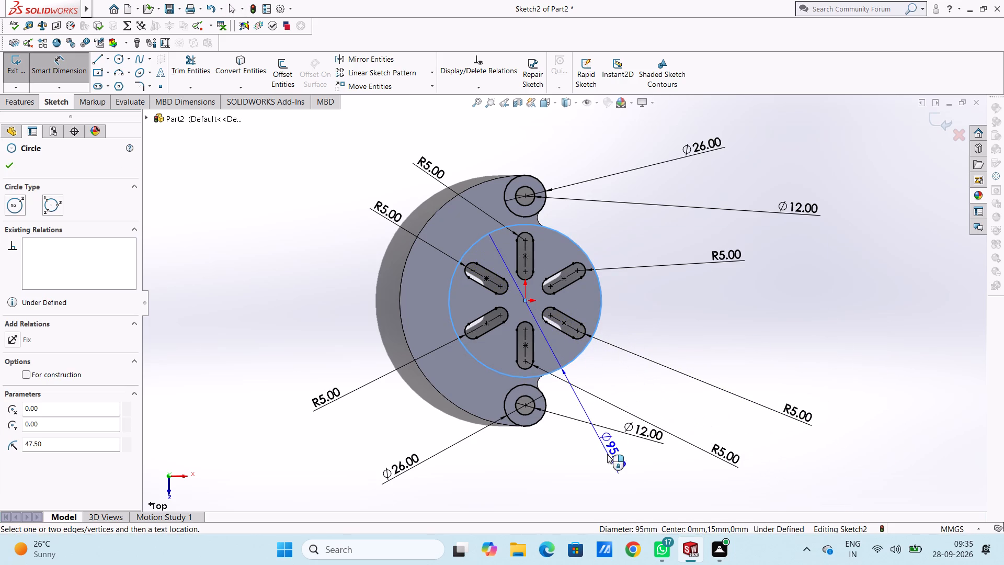
pyautogui.click(615, 460)
pyautogui.click(571, 443)
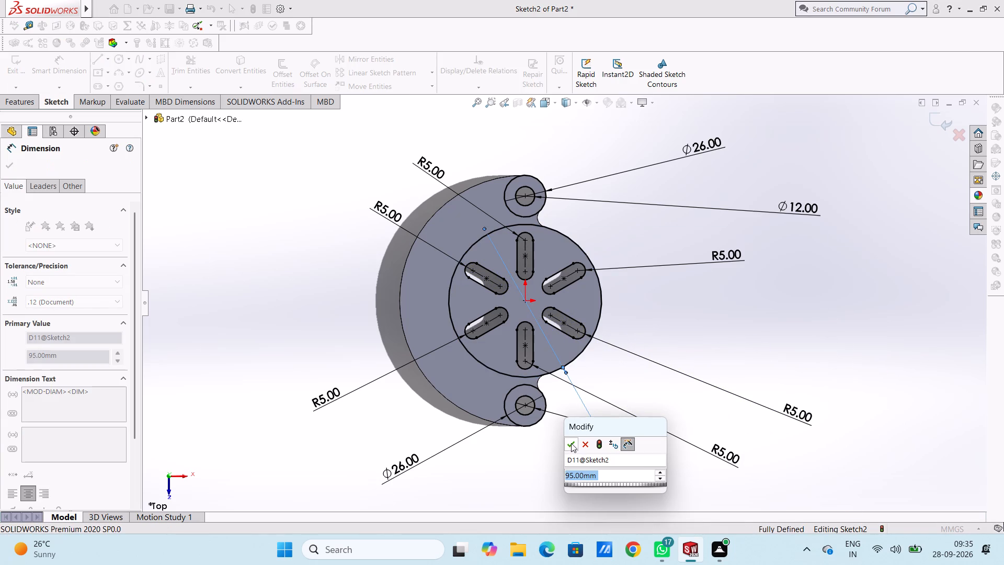
pyautogui.click(531, 471)
pyautogui.press('Escape')
pyautogui.press('Escape')
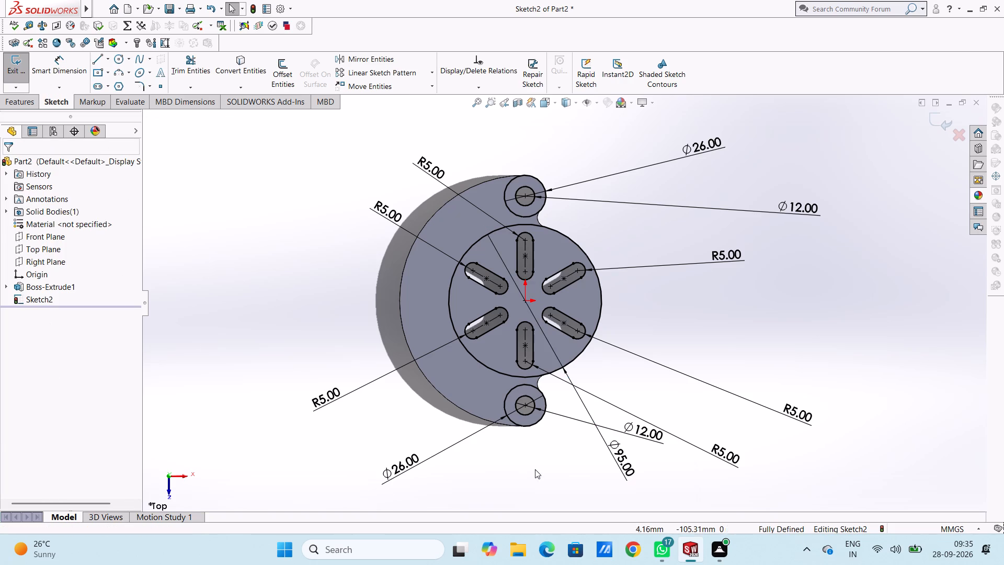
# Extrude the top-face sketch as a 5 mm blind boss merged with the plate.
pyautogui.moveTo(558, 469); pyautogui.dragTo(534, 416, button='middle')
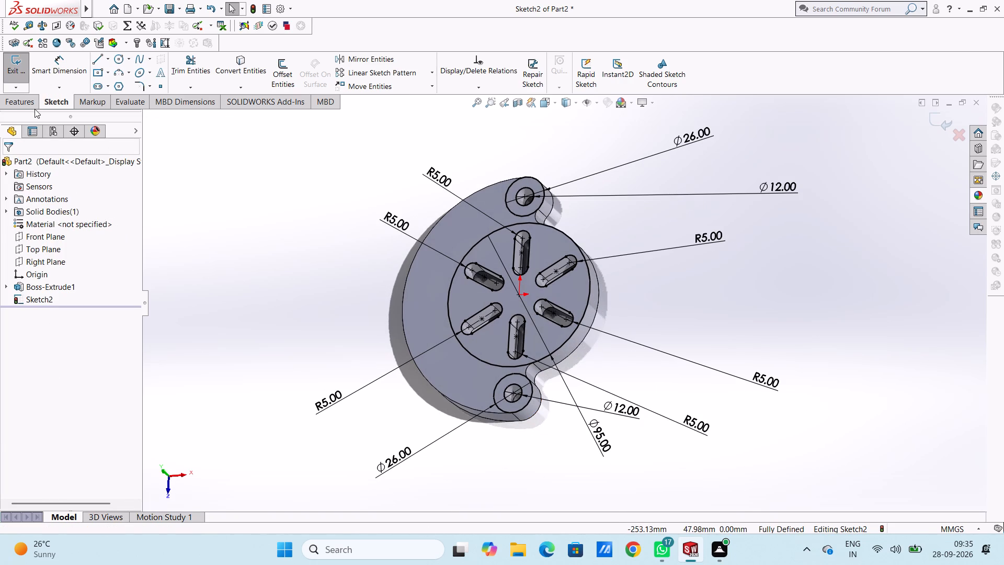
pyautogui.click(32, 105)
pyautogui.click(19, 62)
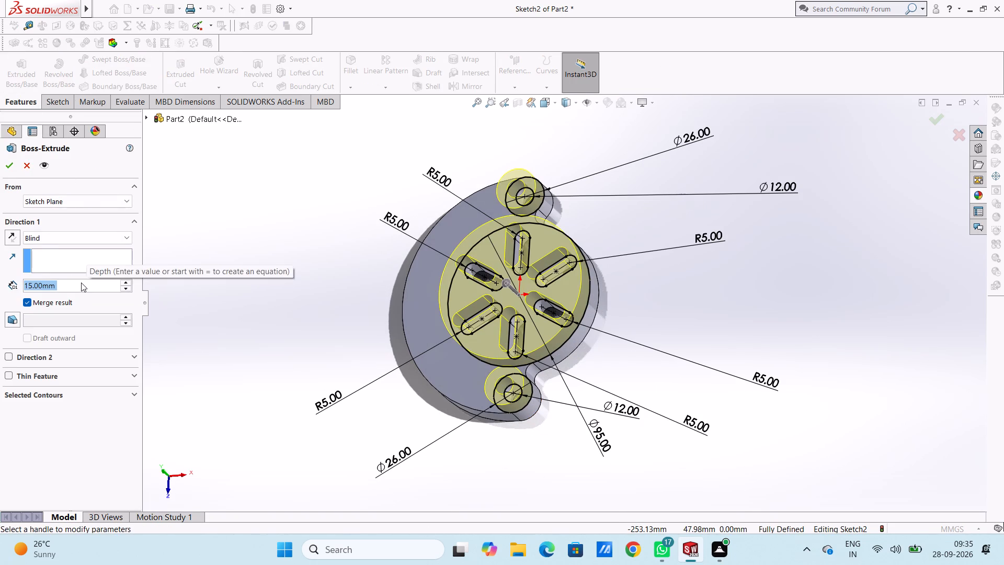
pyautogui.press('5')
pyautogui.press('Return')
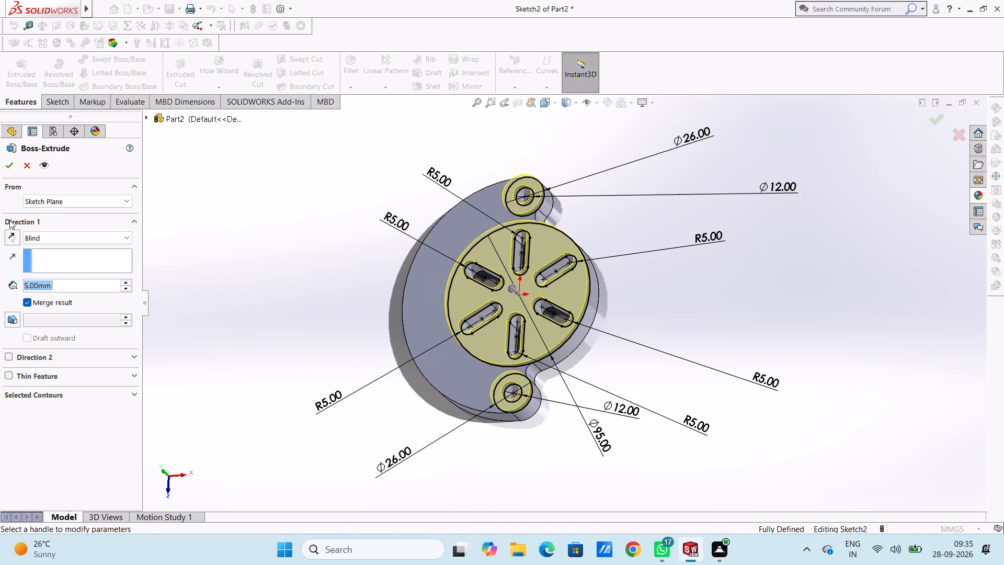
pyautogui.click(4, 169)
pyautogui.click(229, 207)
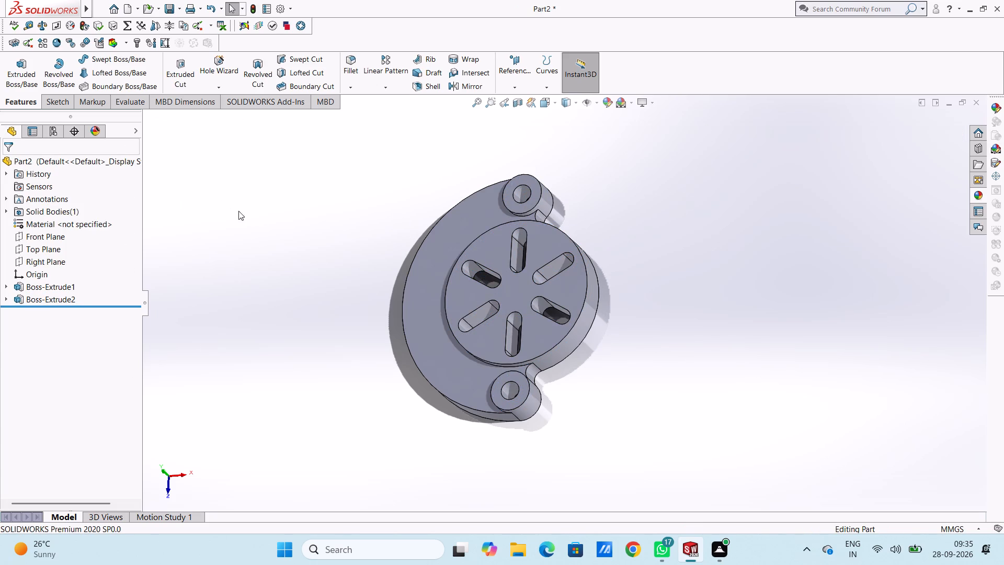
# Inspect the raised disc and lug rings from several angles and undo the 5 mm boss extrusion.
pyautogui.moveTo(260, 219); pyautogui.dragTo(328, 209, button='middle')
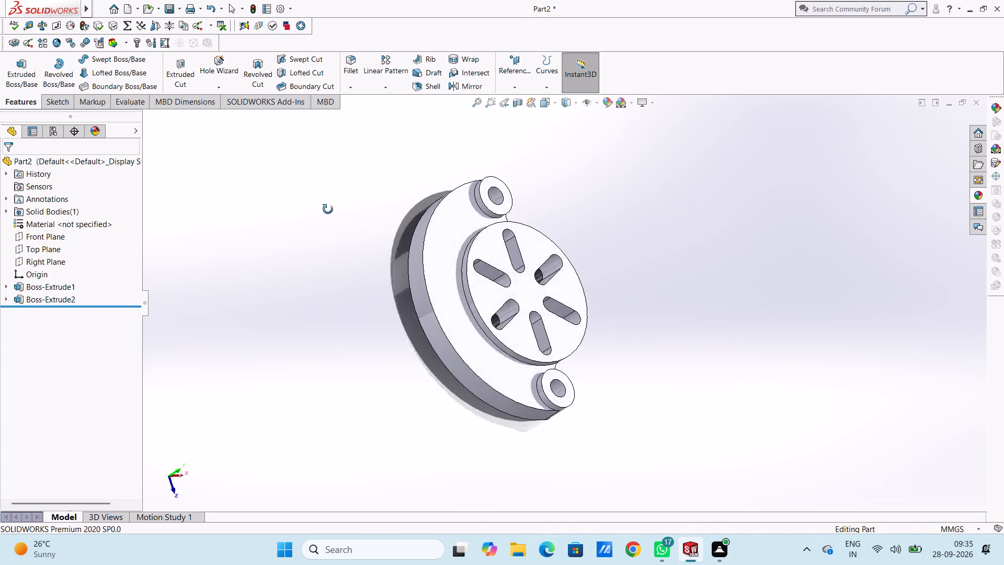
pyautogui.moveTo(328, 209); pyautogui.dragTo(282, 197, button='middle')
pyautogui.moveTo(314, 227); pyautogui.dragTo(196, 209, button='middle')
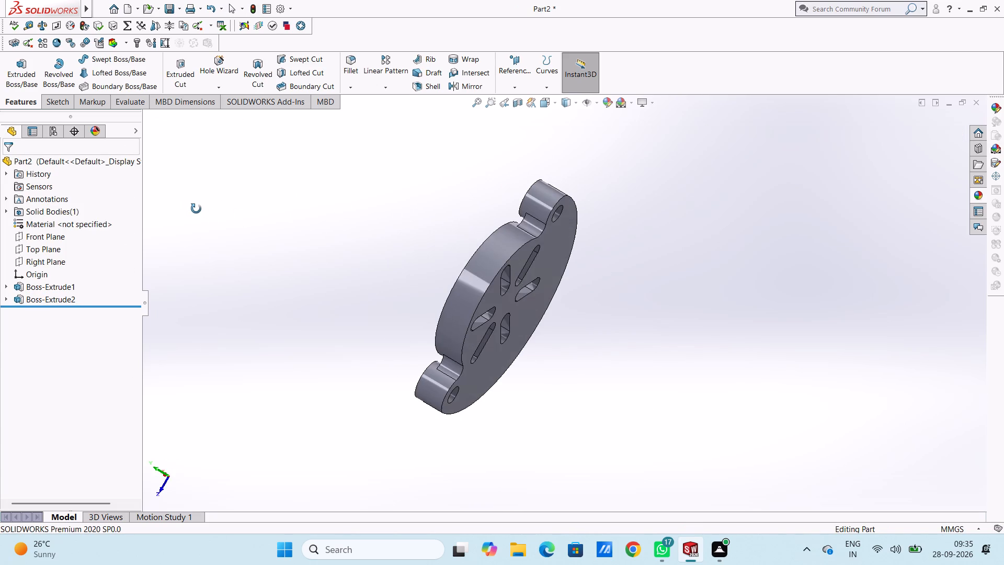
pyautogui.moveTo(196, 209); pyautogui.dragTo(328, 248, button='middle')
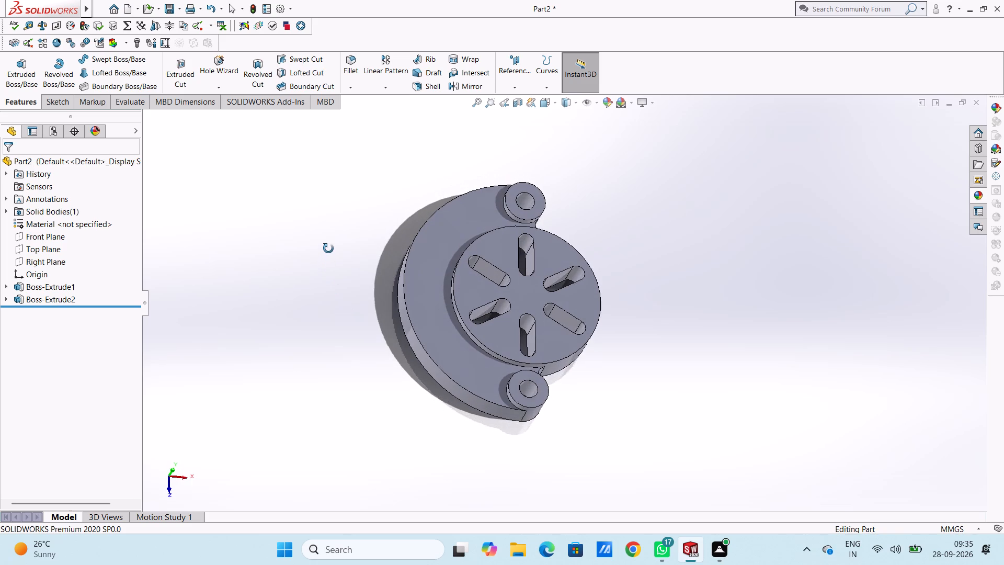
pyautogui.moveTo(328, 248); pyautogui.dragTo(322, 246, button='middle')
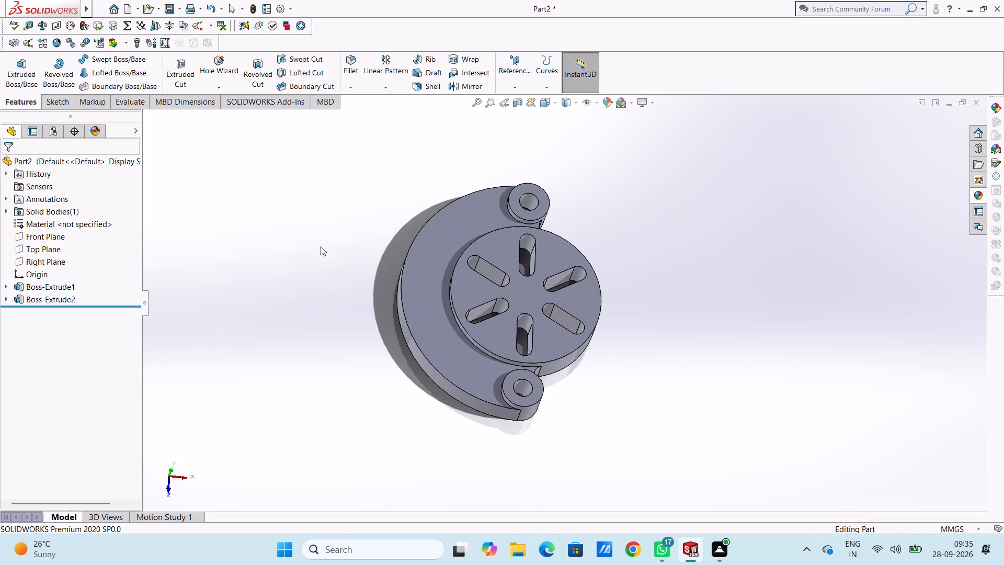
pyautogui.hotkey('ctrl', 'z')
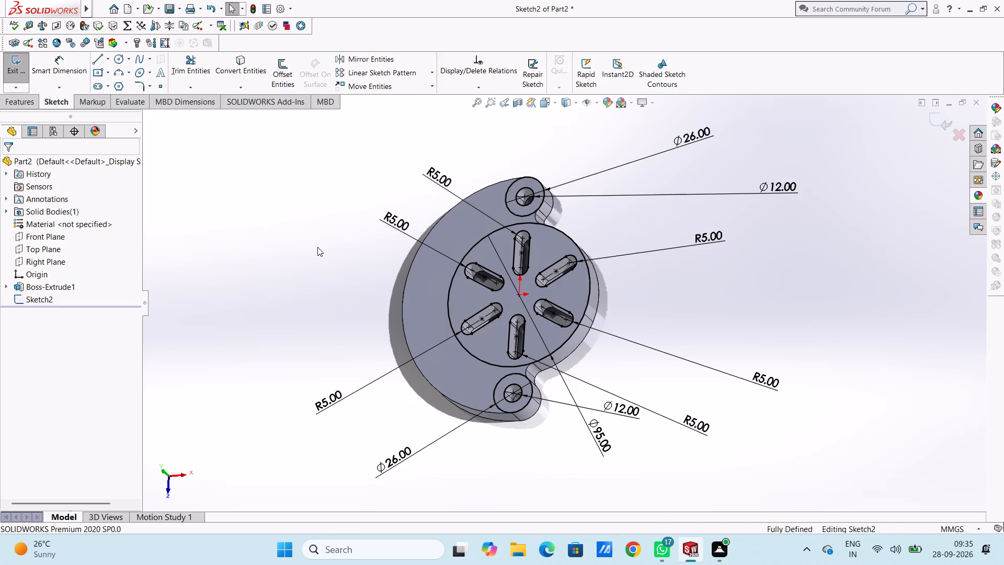
# Extrude the top-face sketch as a 2.5 mm blind boss merged with the plate.
pyautogui.click(26, 105)
pyautogui.click(25, 66)
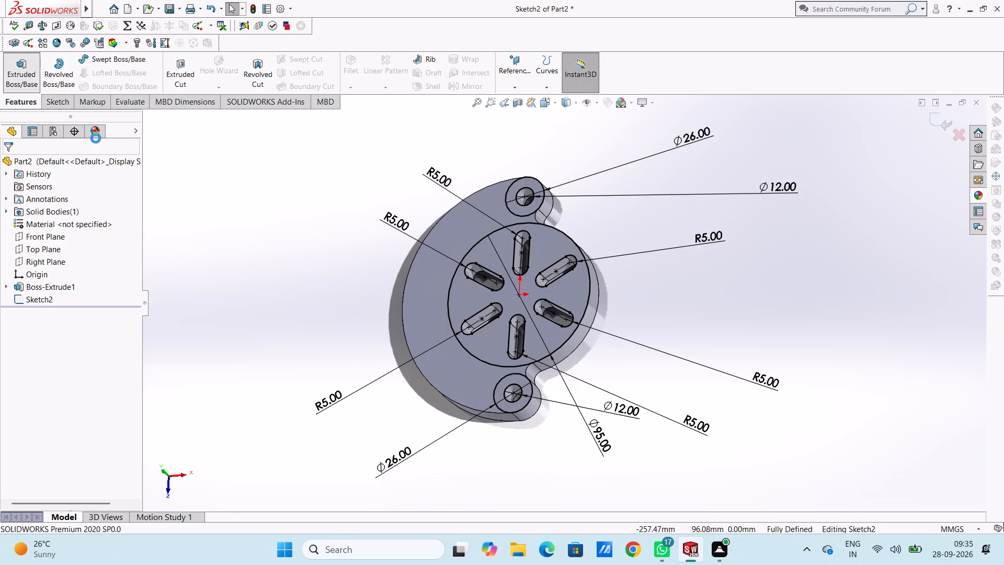
pyautogui.write('2.5')
pyautogui.press('Return')
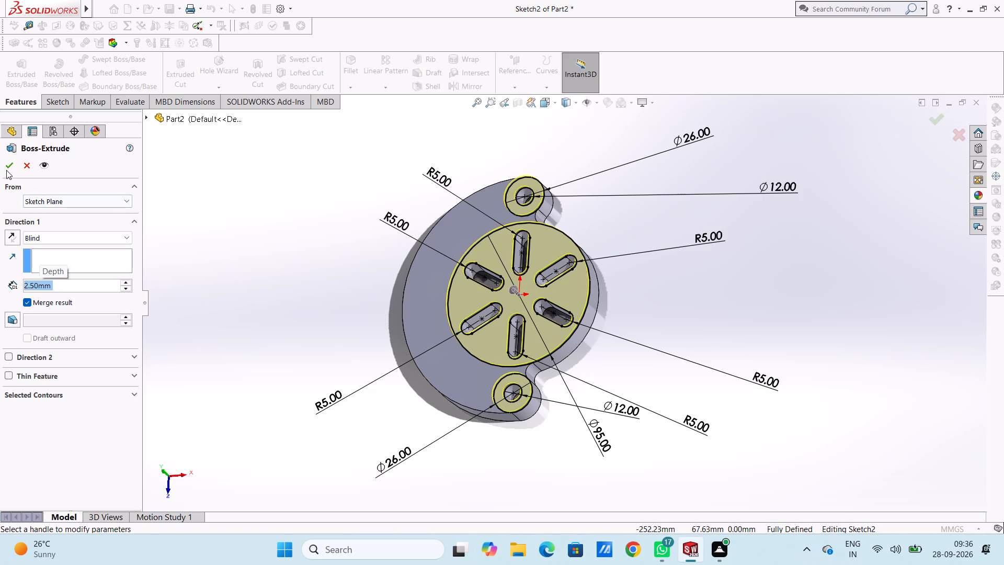
pyautogui.click(6, 170)
pyautogui.click(216, 221)
# Start a sketch on the plate's bottom face and draw concentric circles of 6 mm and 13 mm radius on the upper lug's hole centre.
pyautogui.moveTo(221, 220); pyautogui.dragTo(304, 218, button='middle')
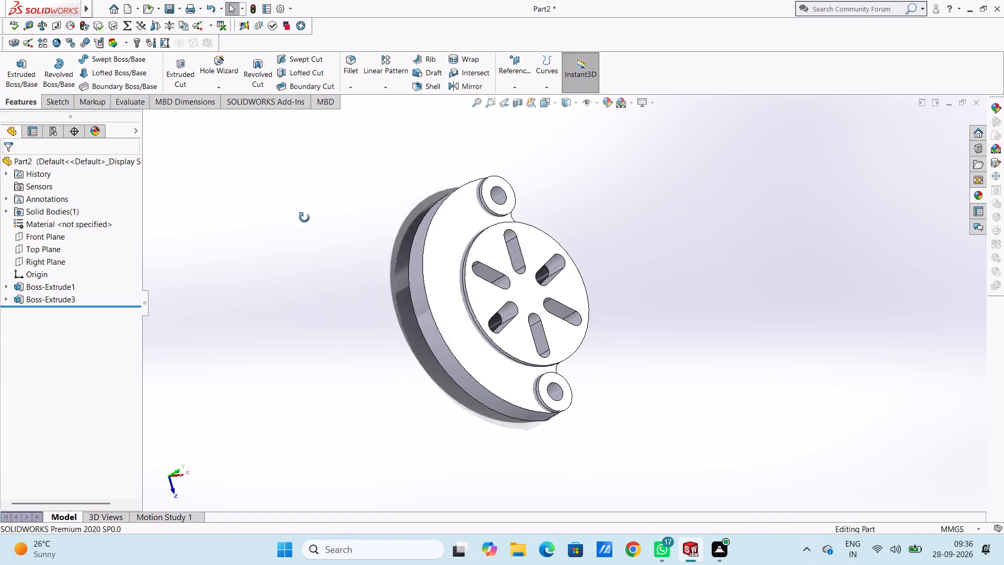
pyautogui.moveTo(304, 218); pyautogui.dragTo(250, 248, button='middle')
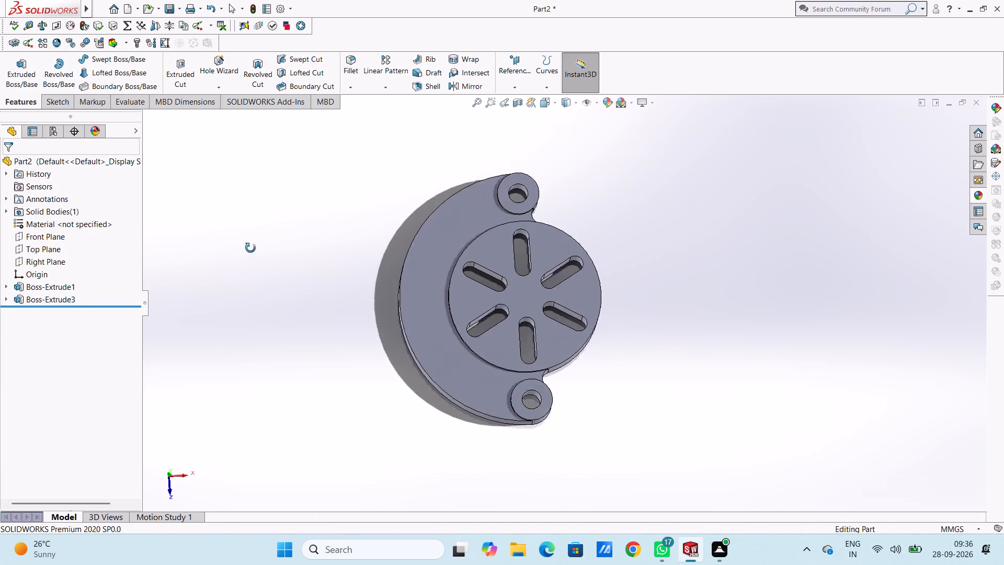
pyautogui.moveTo(250, 248); pyautogui.dragTo(252, 249, button='middle')
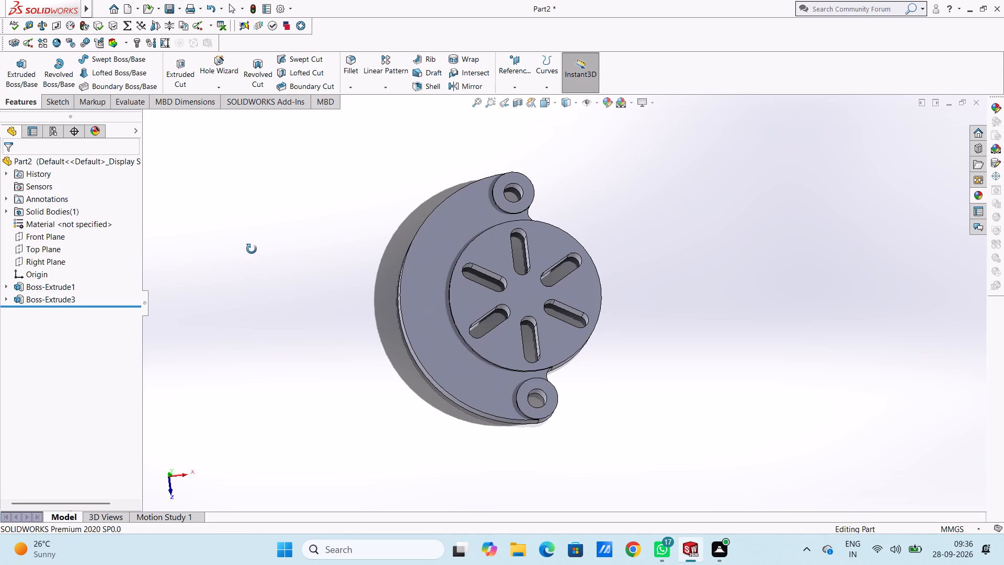
pyautogui.moveTo(252, 249); pyautogui.dragTo(237, 287, button='middle')
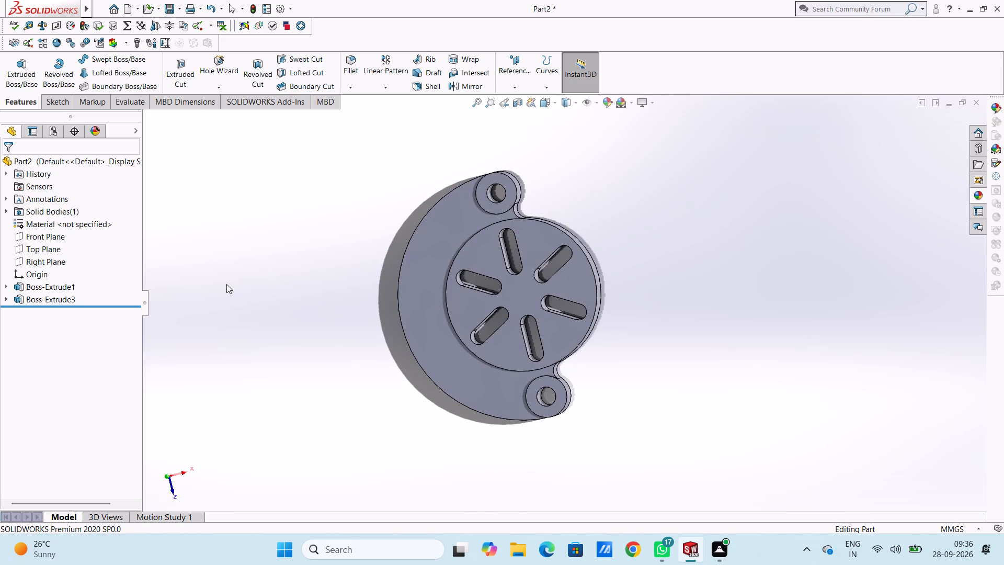
pyautogui.hotkey('ctrl', '6')
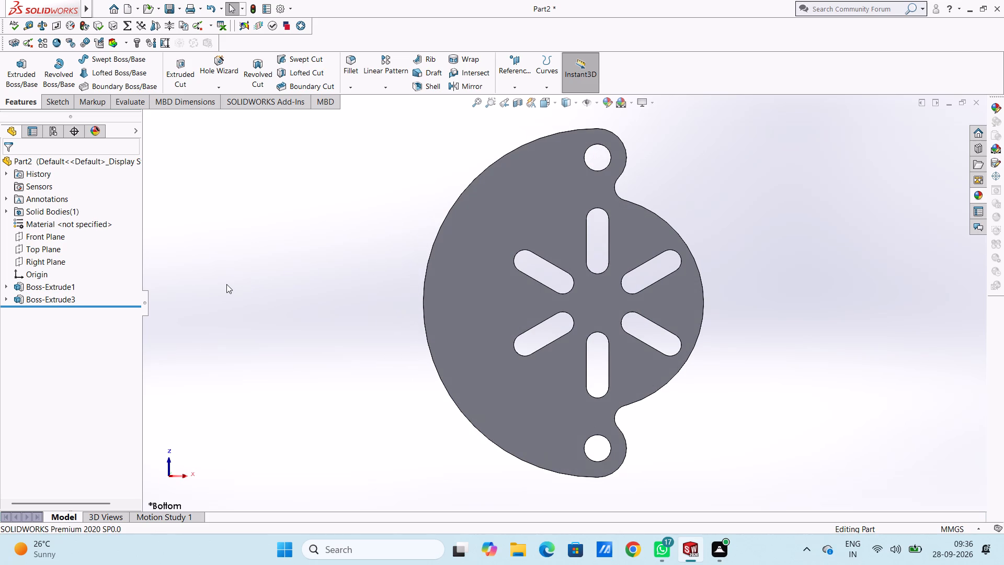
pyautogui.click(523, 183)
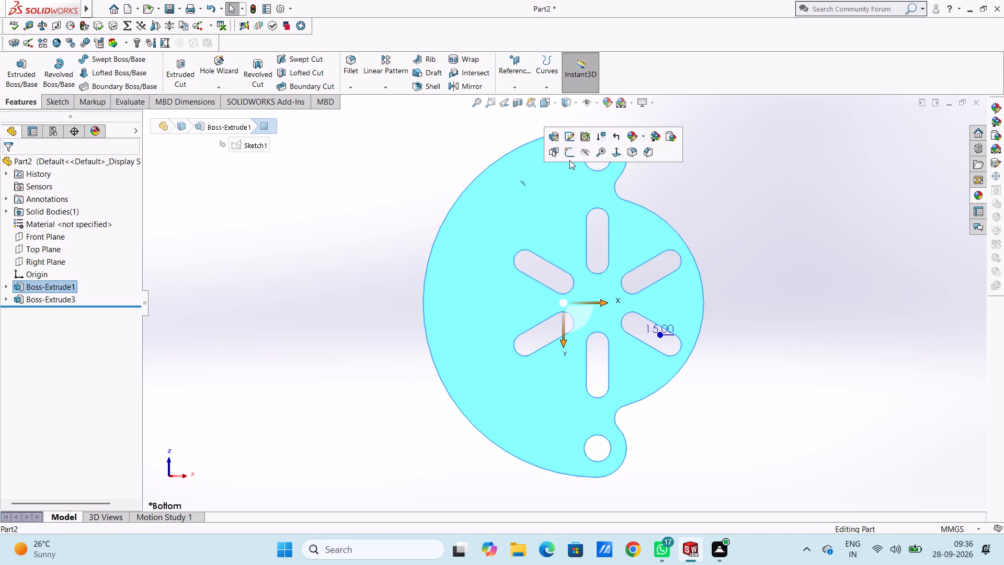
pyautogui.click(569, 156)
pyautogui.click(357, 195)
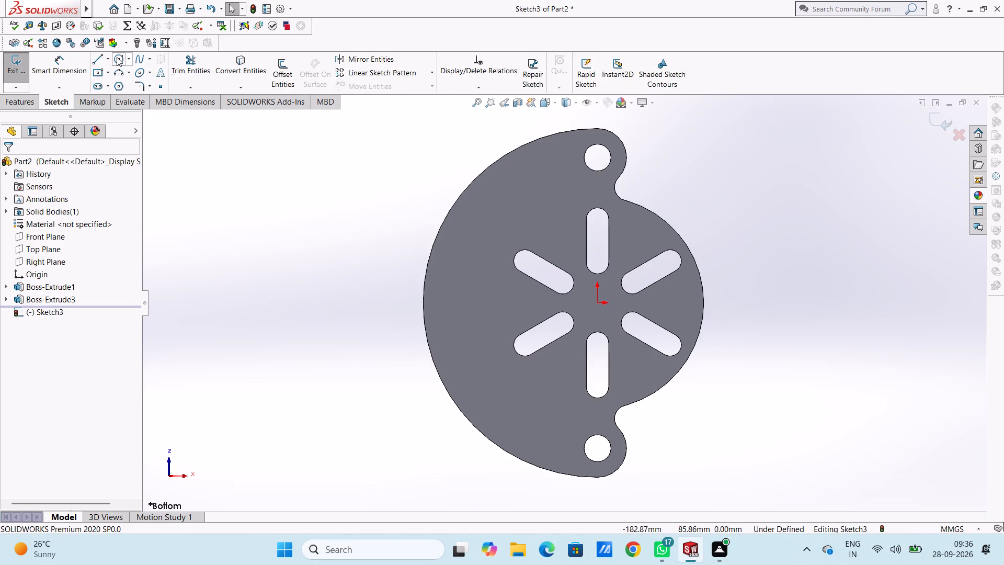
pyautogui.click(117, 56)
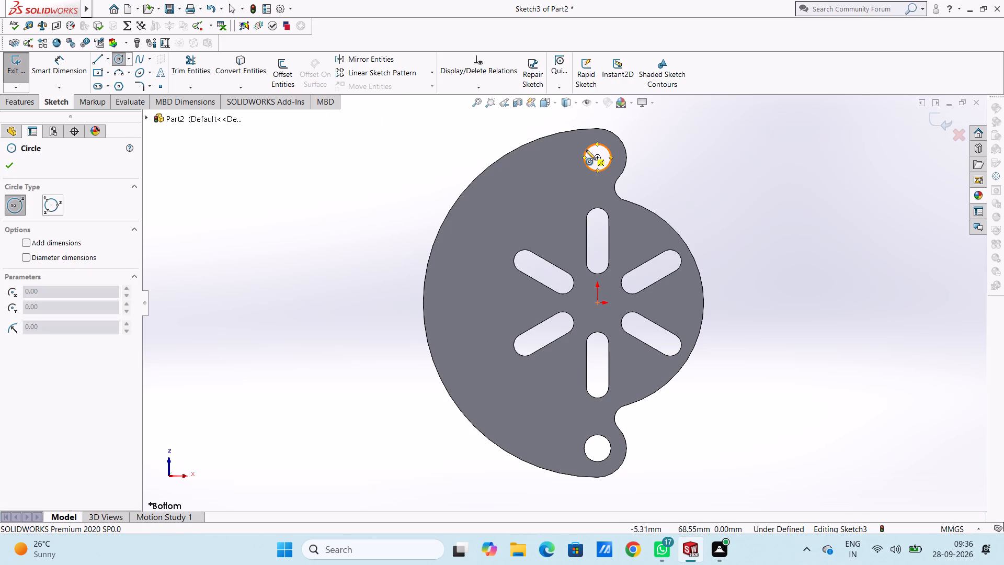
pyautogui.click(597, 157)
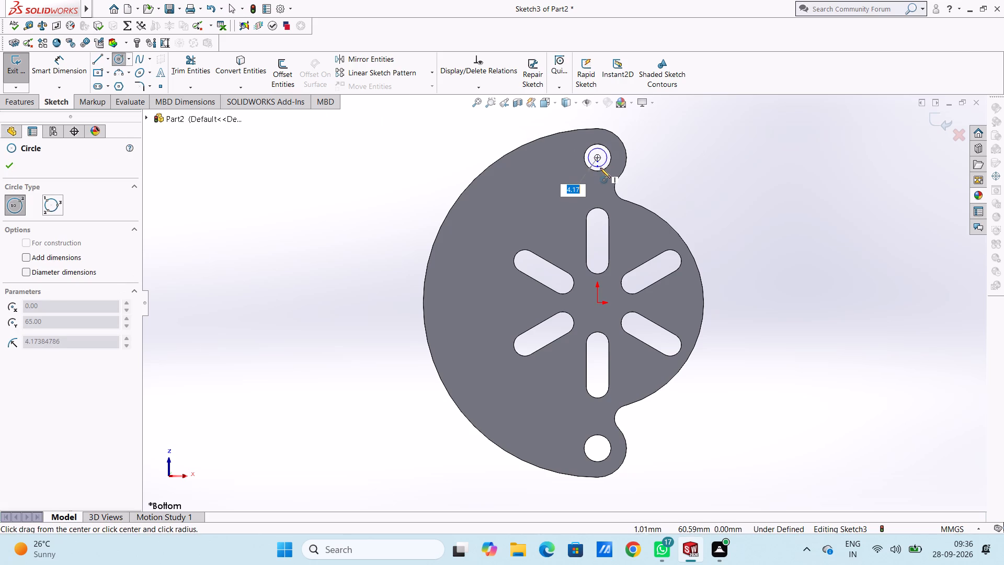
pyautogui.click(601, 169)
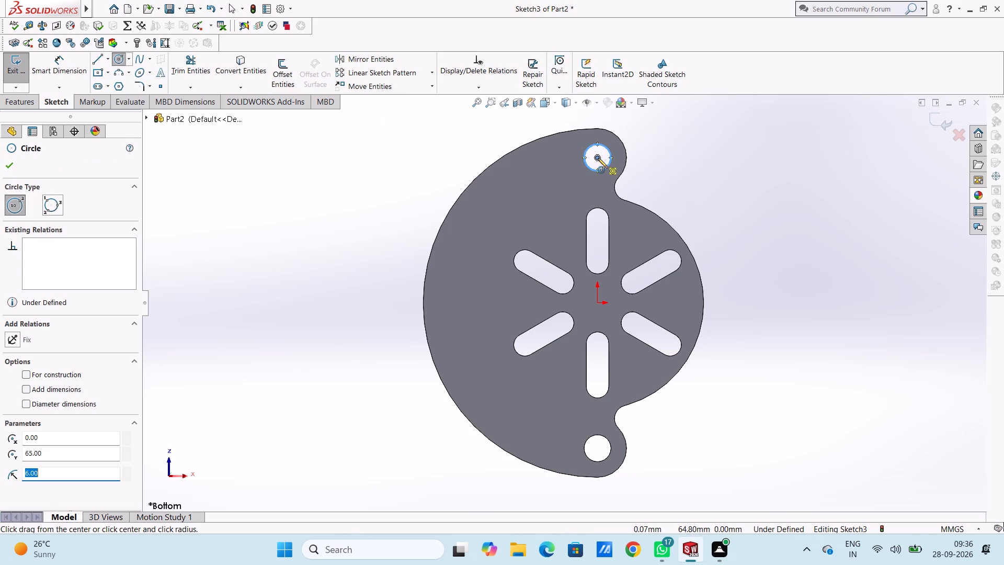
pyautogui.click(596, 156)
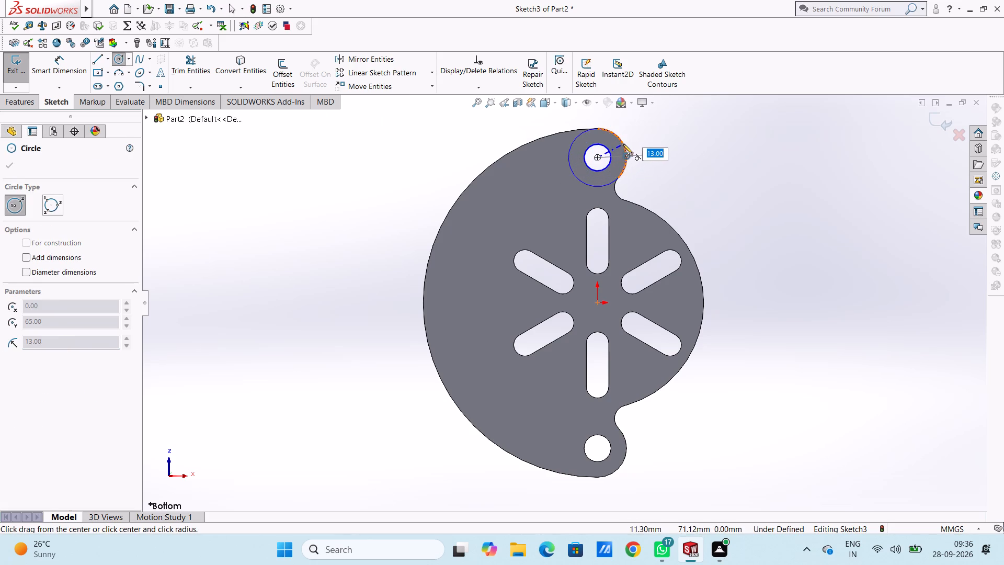
pyautogui.click(623, 143)
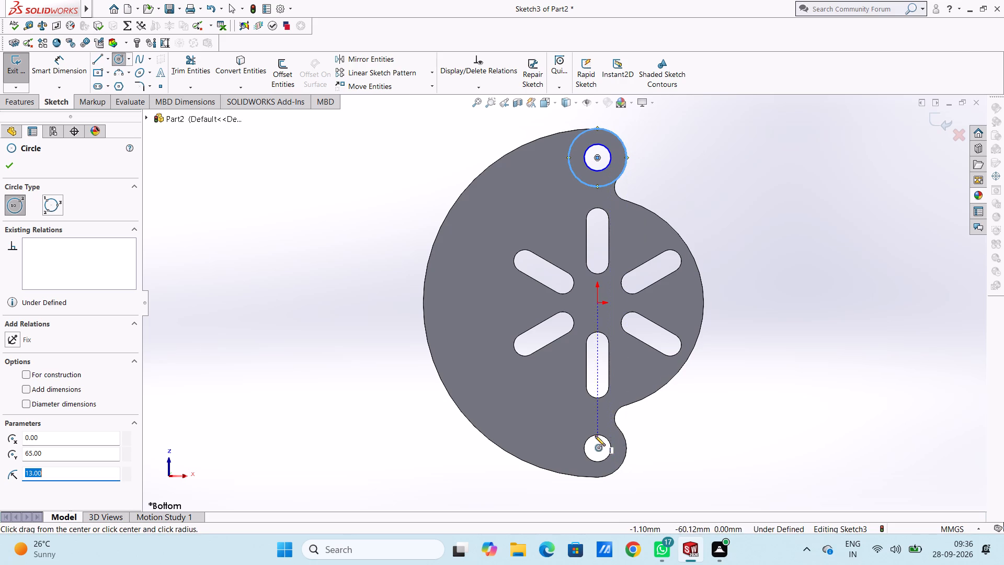
# Sketch concentric circles of 6 mm and 13 mm radius on the lower lug's hole centre.
pyautogui.click(597, 446)
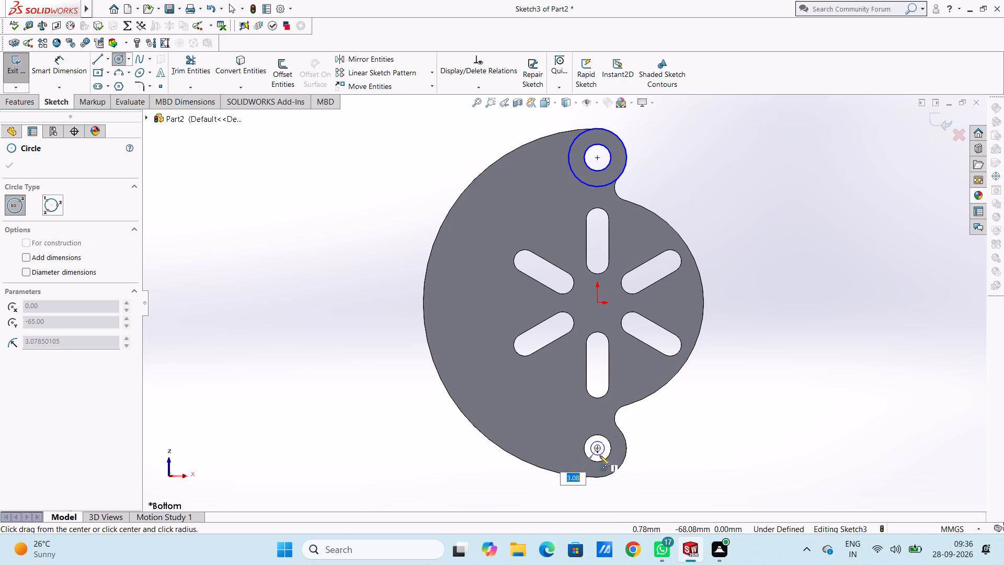
pyautogui.click(604, 461)
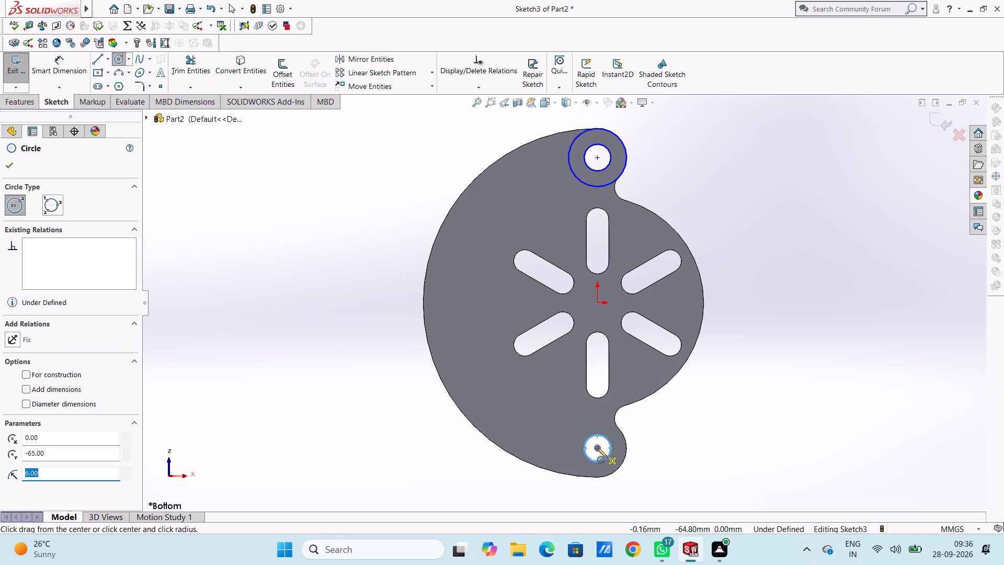
pyautogui.click(597, 448)
pyautogui.click(618, 467)
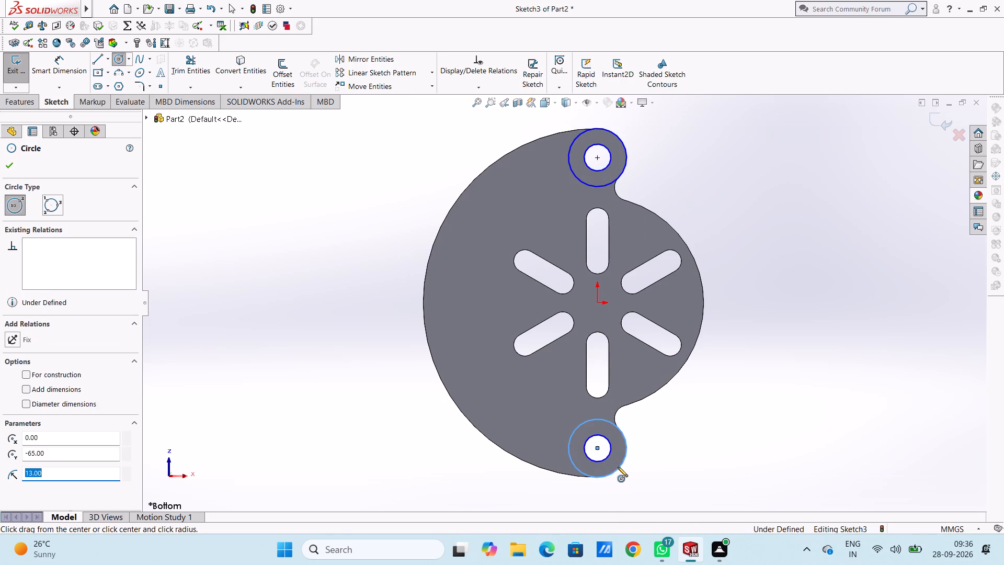
# Sketch a circle of 47.5 mm radius centred on the origin, enclosing all six slots on the bottom face.
pyautogui.click(597, 302)
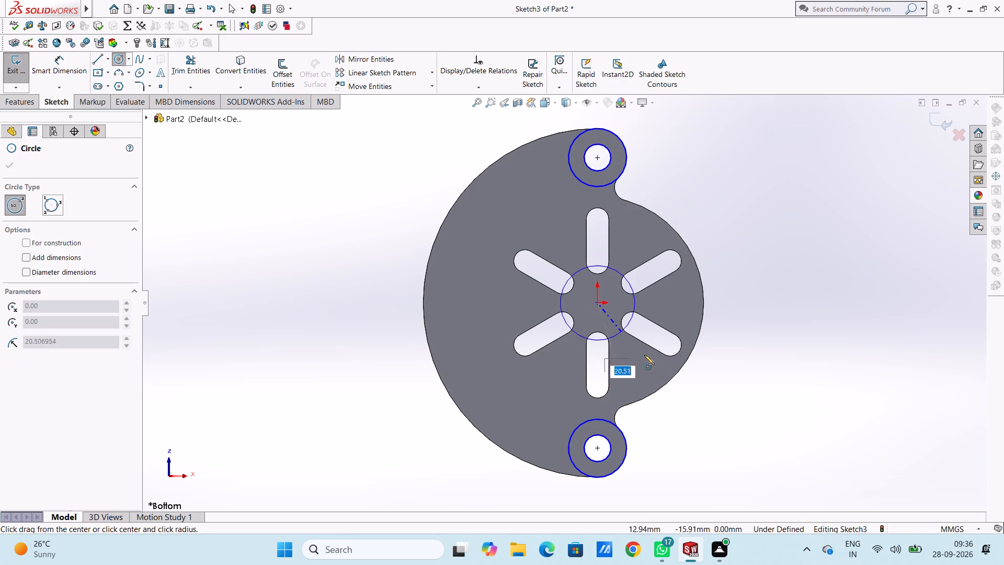
pyautogui.click(675, 376)
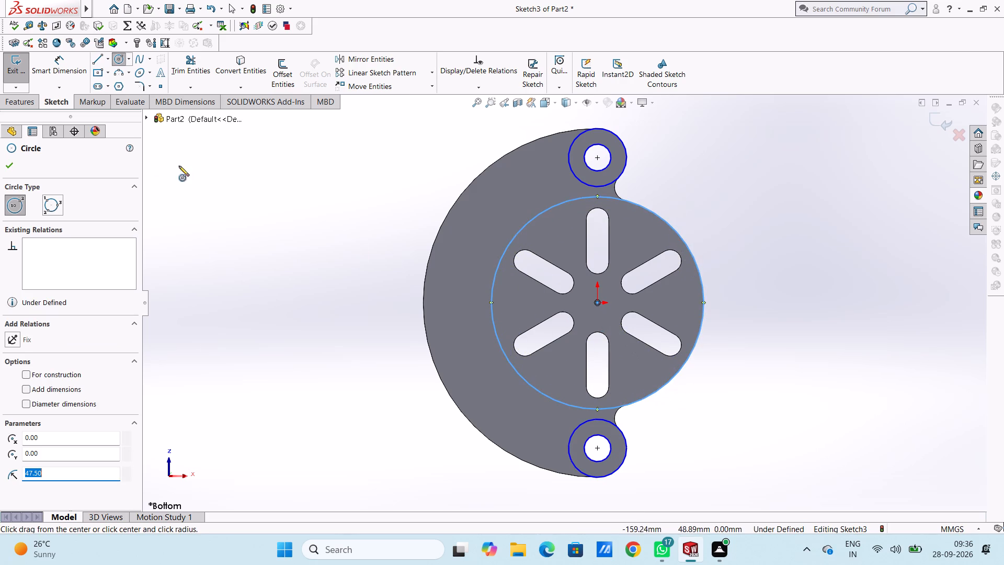
pyautogui.click(13, 167)
# Dimension the upper lug's outer circle at 26 mm diameter and its inner circle at 12 mm diameter.
pyautogui.click(63, 68)
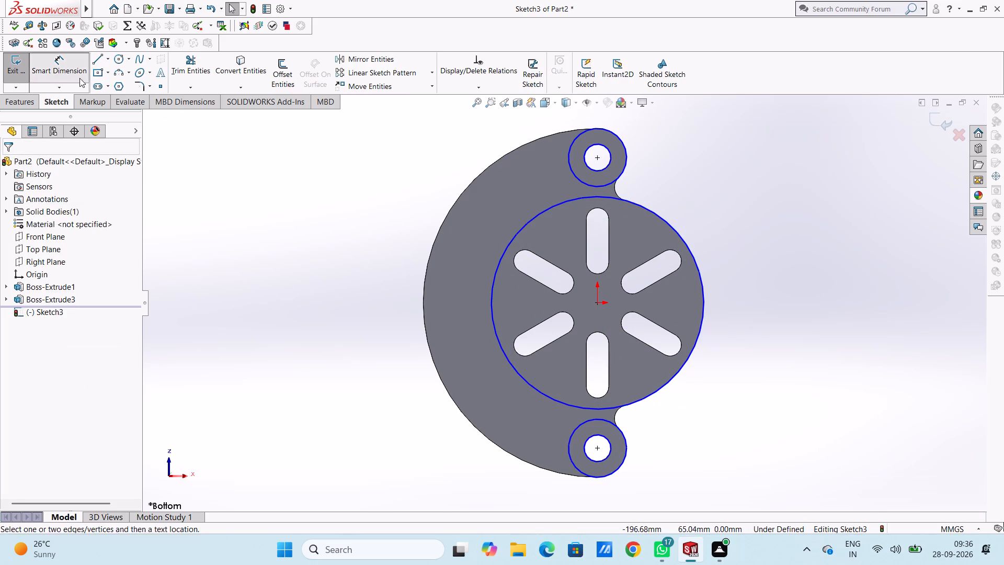
pyautogui.click(568, 160)
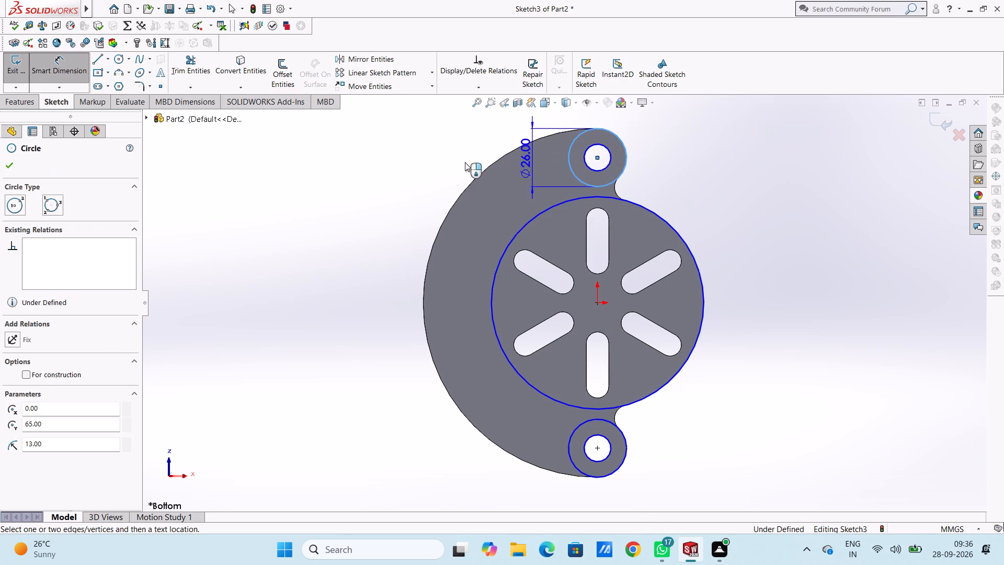
pyautogui.click(258, 218)
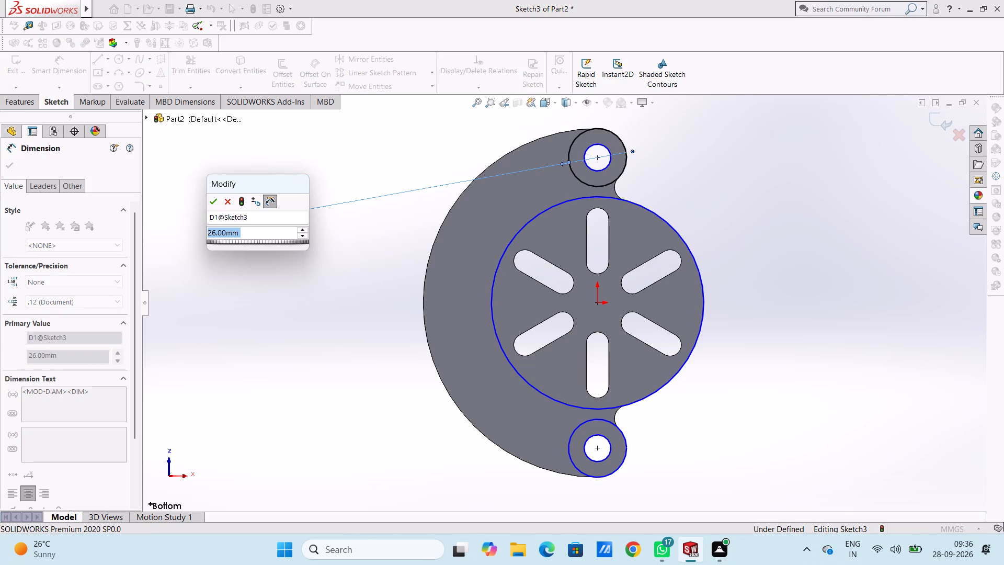
pyautogui.click(216, 206)
pyautogui.click(243, 165)
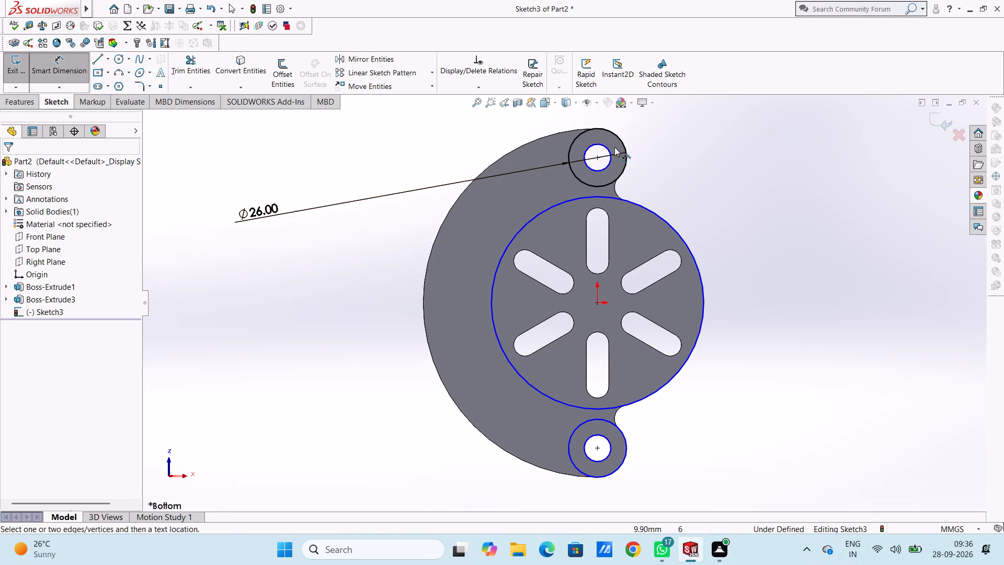
pyautogui.click(608, 151)
pyautogui.click(745, 147)
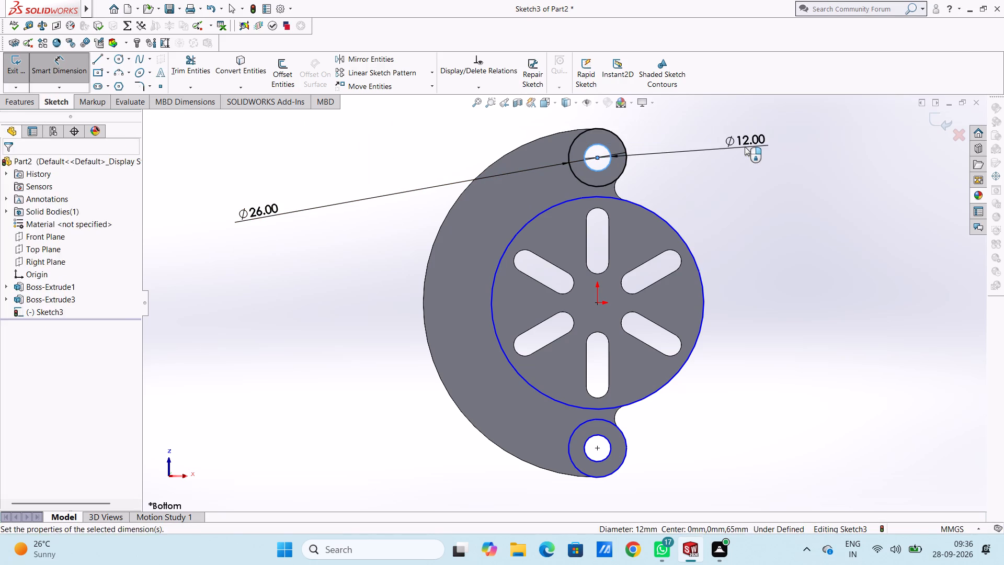
pyautogui.click(701, 134)
pyautogui.click(696, 165)
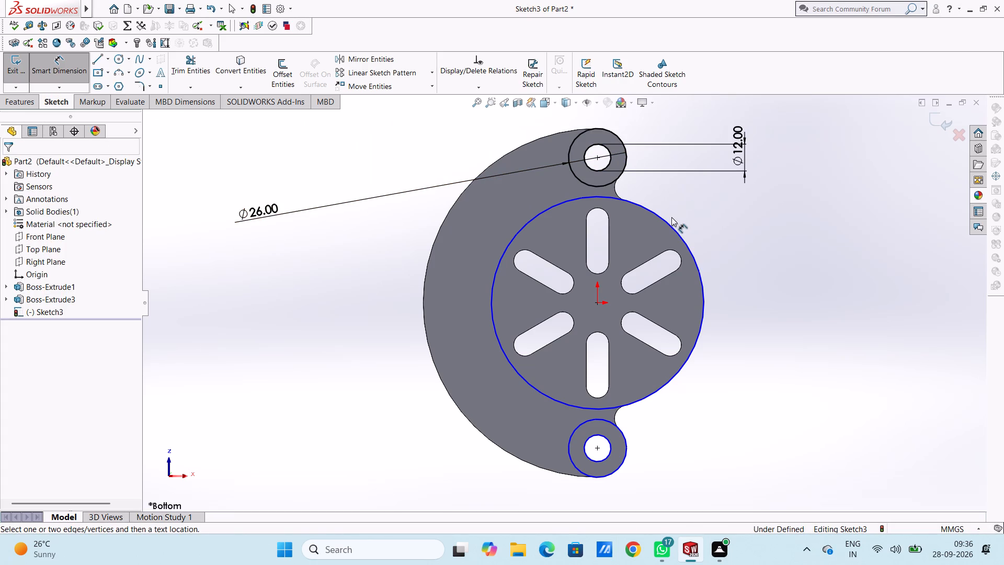
# Dimension the large circle around the slots at 95 mm diameter.
pyautogui.click(670, 225)
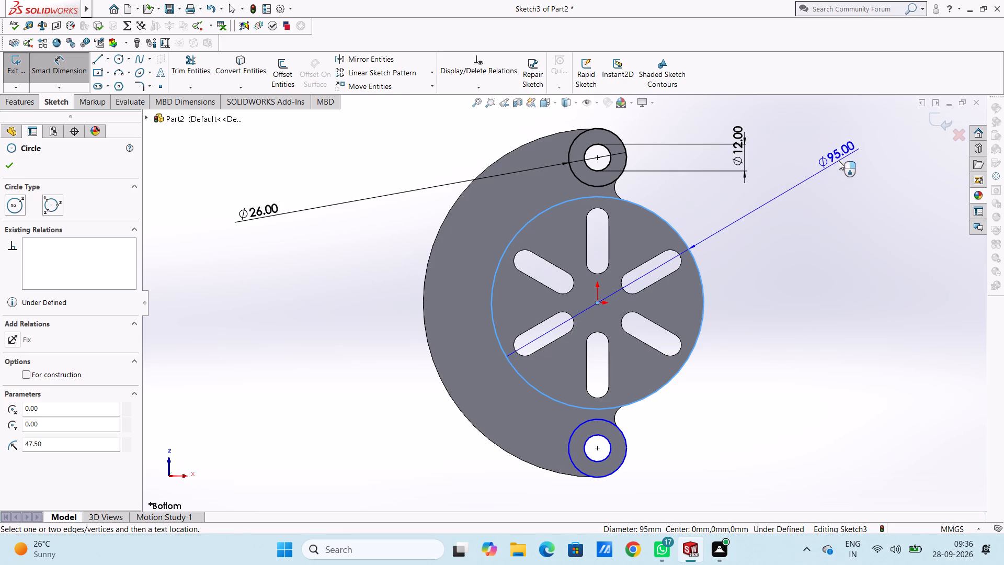
pyautogui.click(839, 161)
pyautogui.click(795, 144)
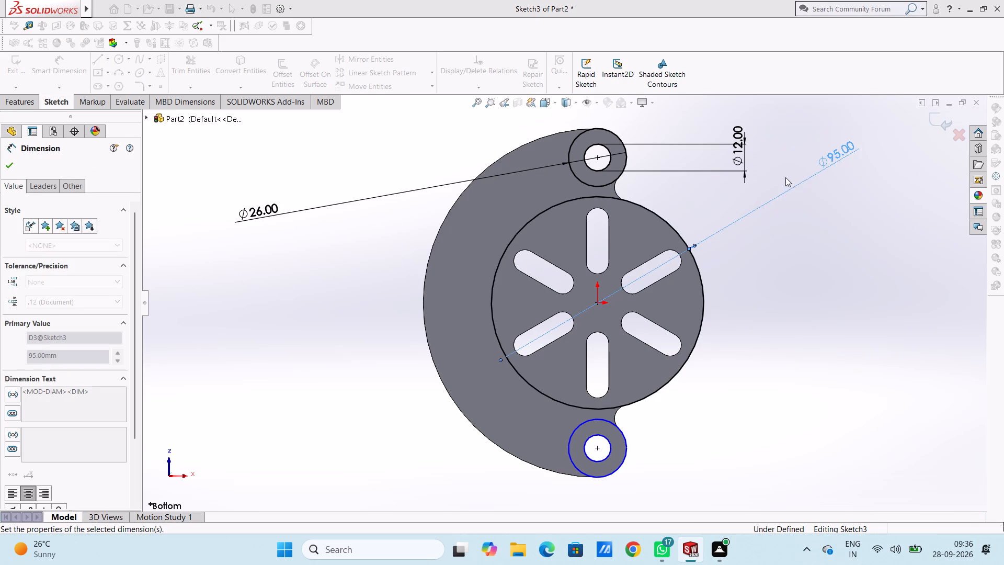
pyautogui.click(784, 178)
# Dimension the lower lug's outer circle at 26 mm diameter and its inner circle at 12 mm diameter.
pyautogui.scroll(4, 763, 313)
pyautogui.scroll(-4, 620, 405)
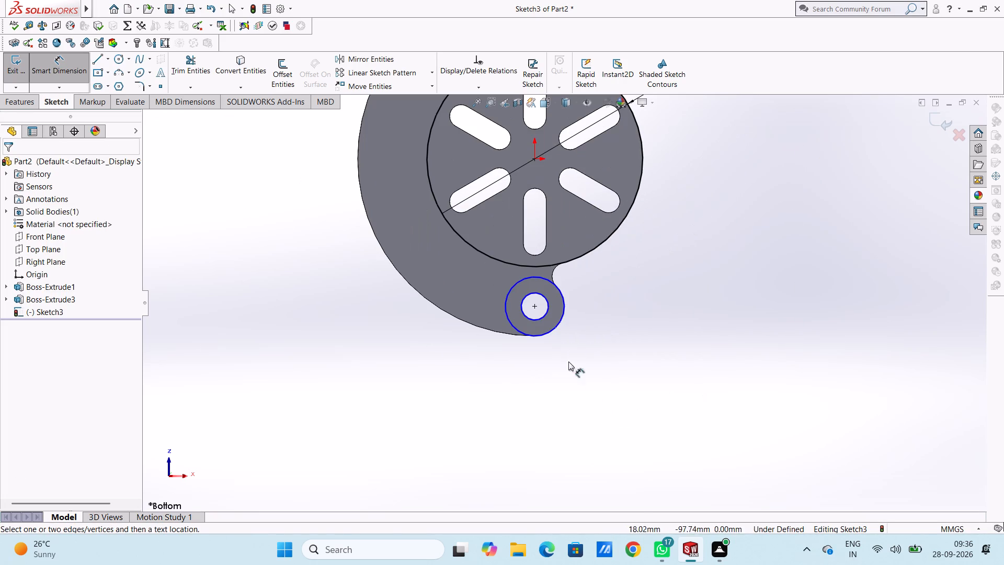
pyautogui.click(565, 300)
pyautogui.click(797, 210)
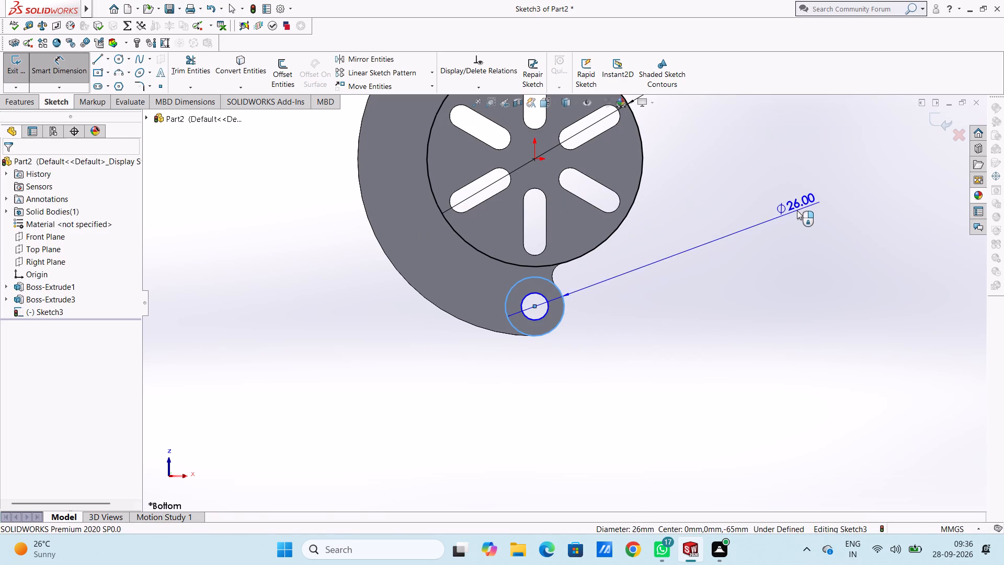
pyautogui.click(747, 196)
pyautogui.click(718, 202)
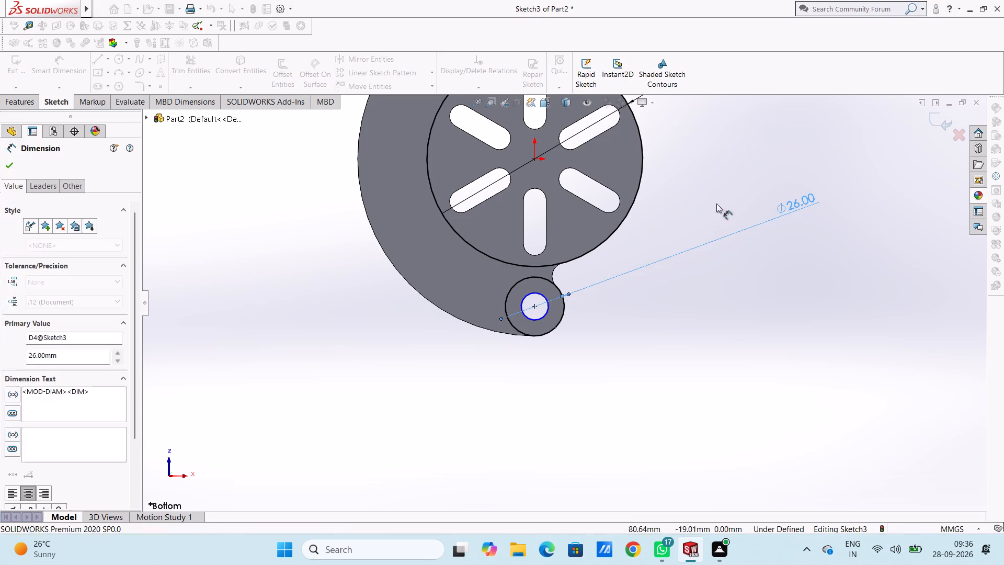
pyautogui.click(546, 314)
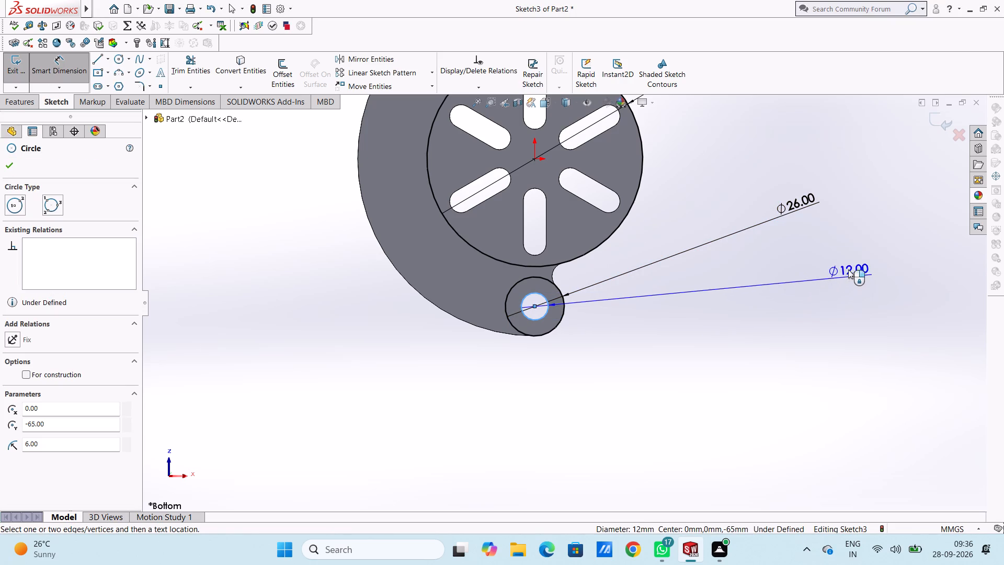
pyautogui.click(855, 243)
pyautogui.moveTo(815, 230); pyautogui.dragTo(800, 238)
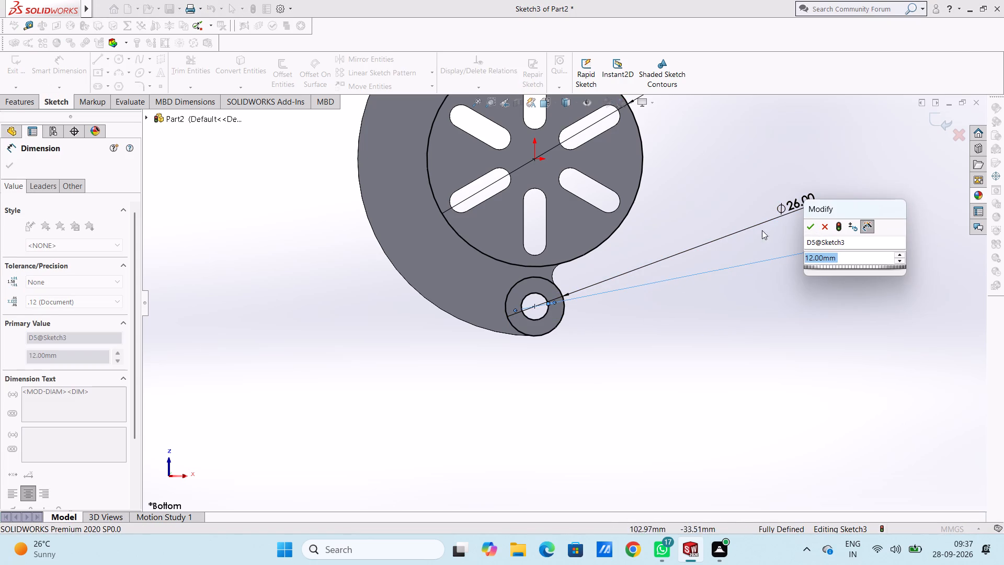
pyautogui.click(748, 224)
pyautogui.press('Escape')
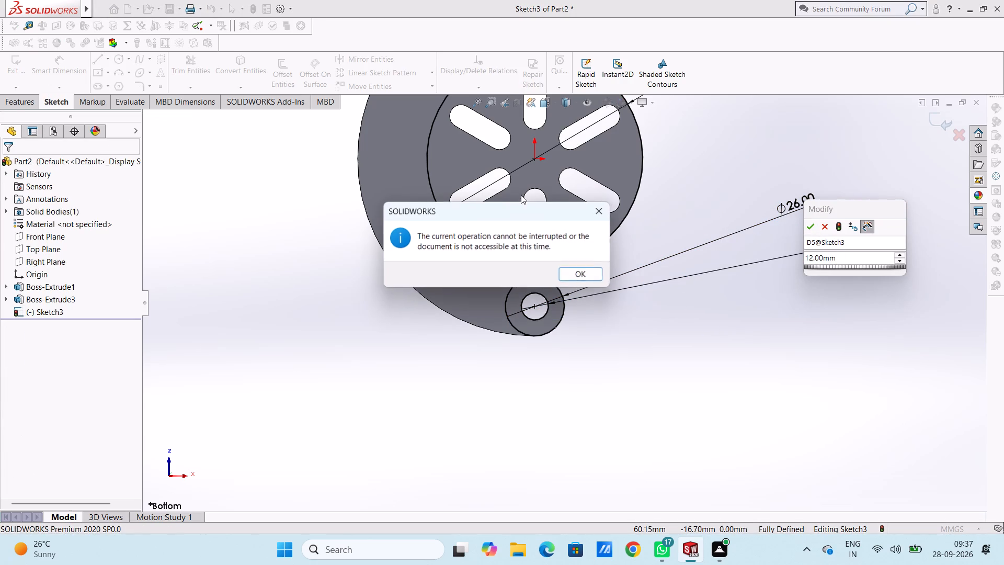
pyautogui.click(602, 207)
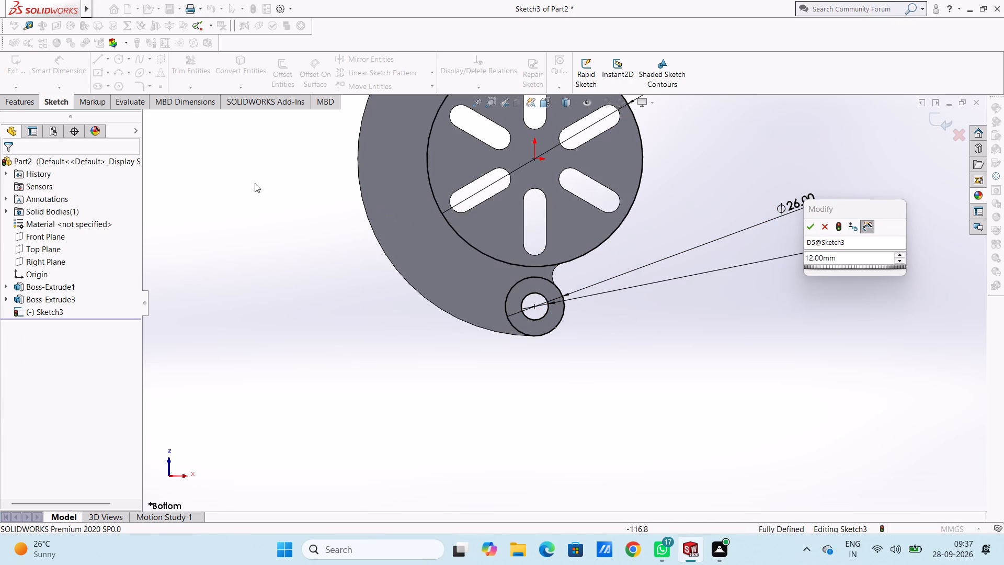
pyautogui.click(266, 205)
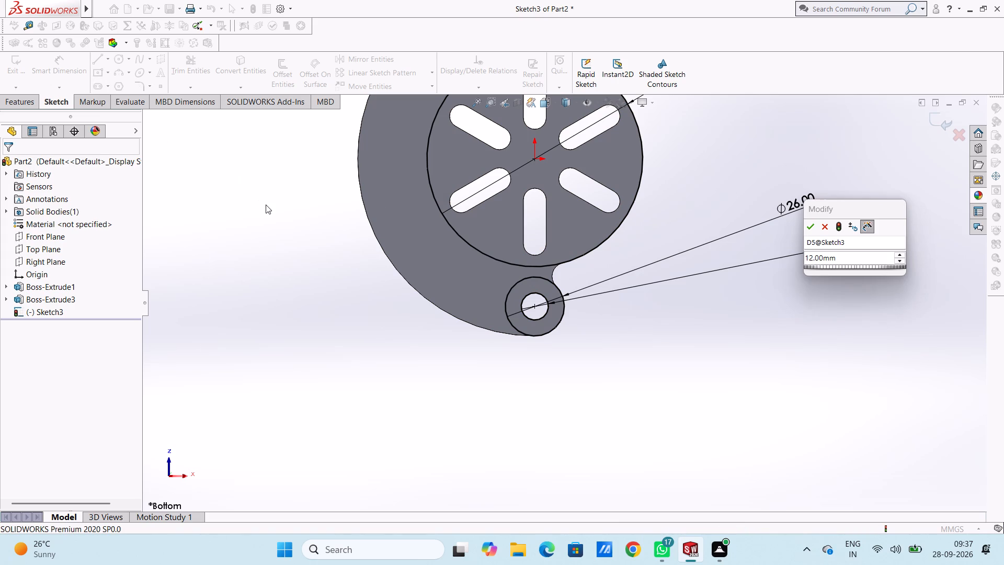
pyautogui.click(814, 223)
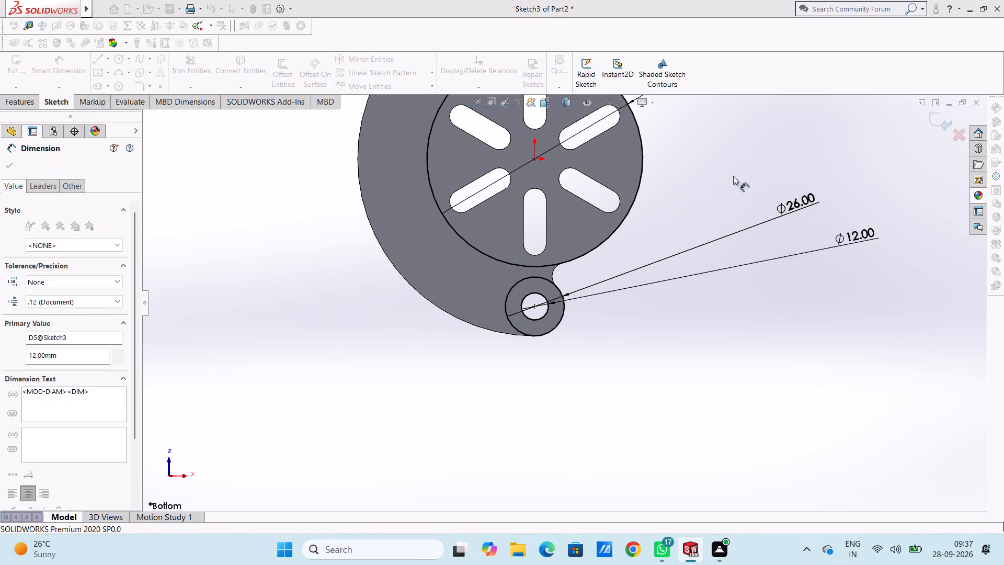
pyautogui.click(732, 174)
# Sketch straight slots 10 mm wide and 19.5 mm between centres over the plate's upper-left and top vertical slots.
pyautogui.scroll(4, 664, 177)
pyautogui.scroll(-5, 596, 224)
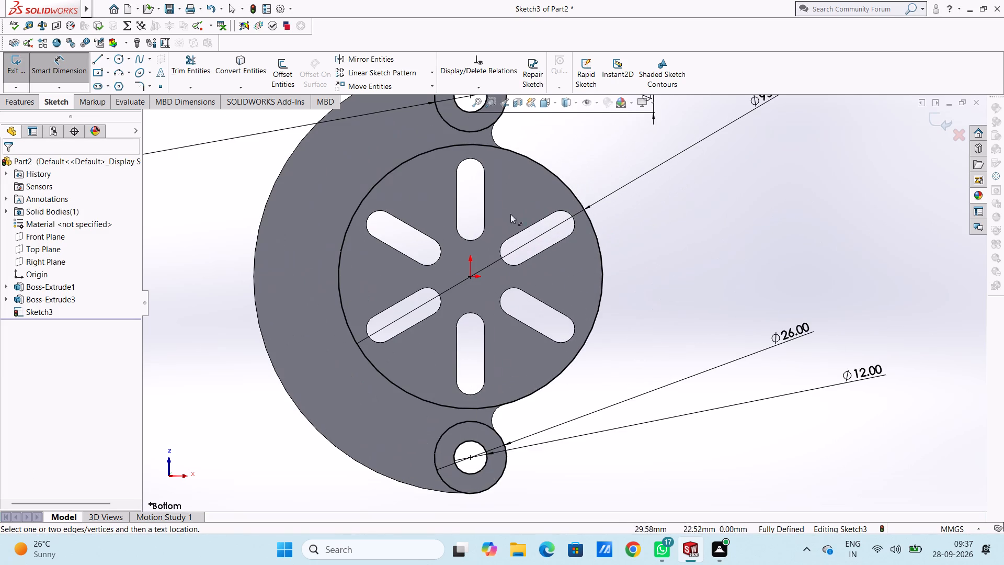
pyautogui.click(96, 83)
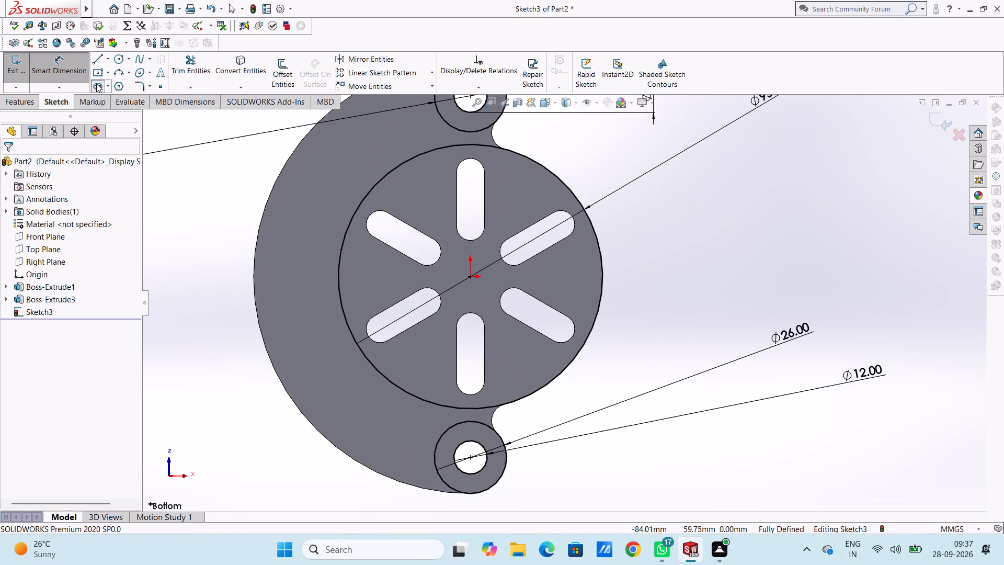
pyautogui.click(380, 224)
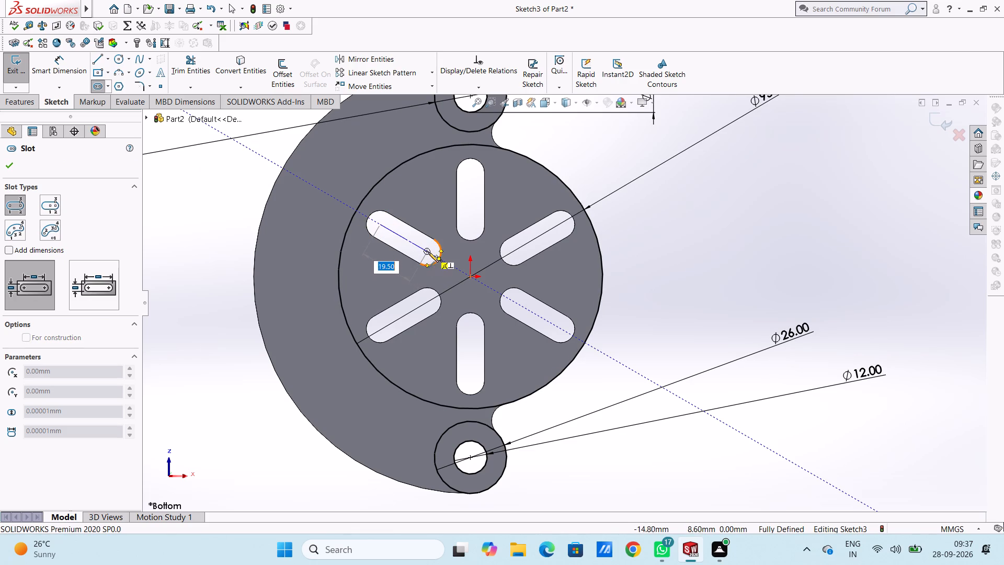
pyautogui.click(426, 251)
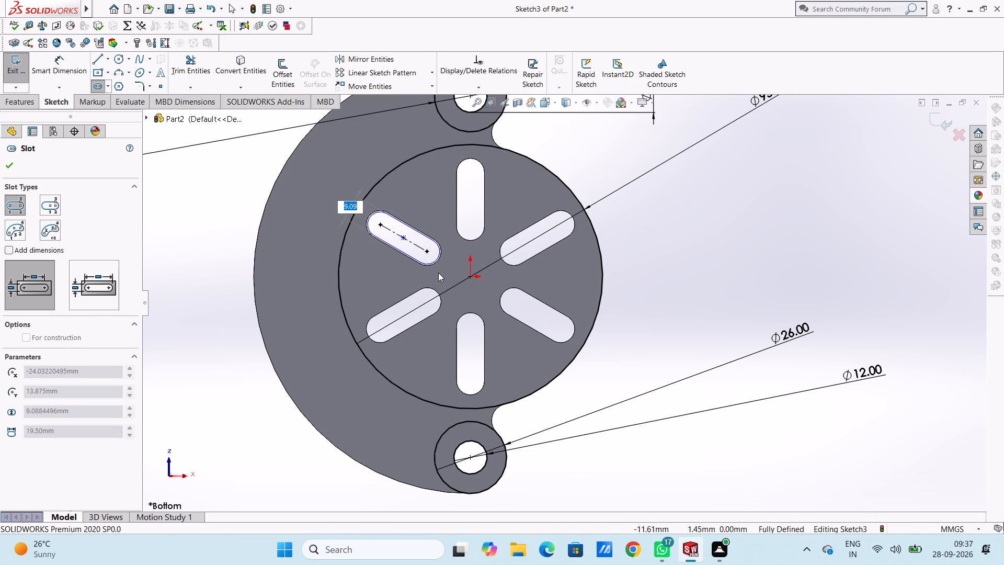
pyautogui.write('10')
pyautogui.press('Return')
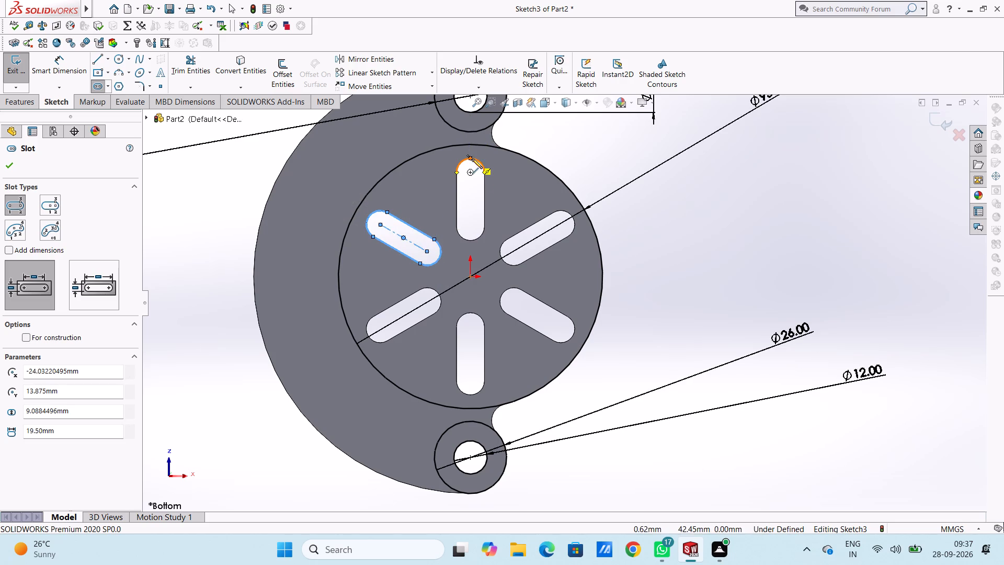
pyautogui.click(470, 171)
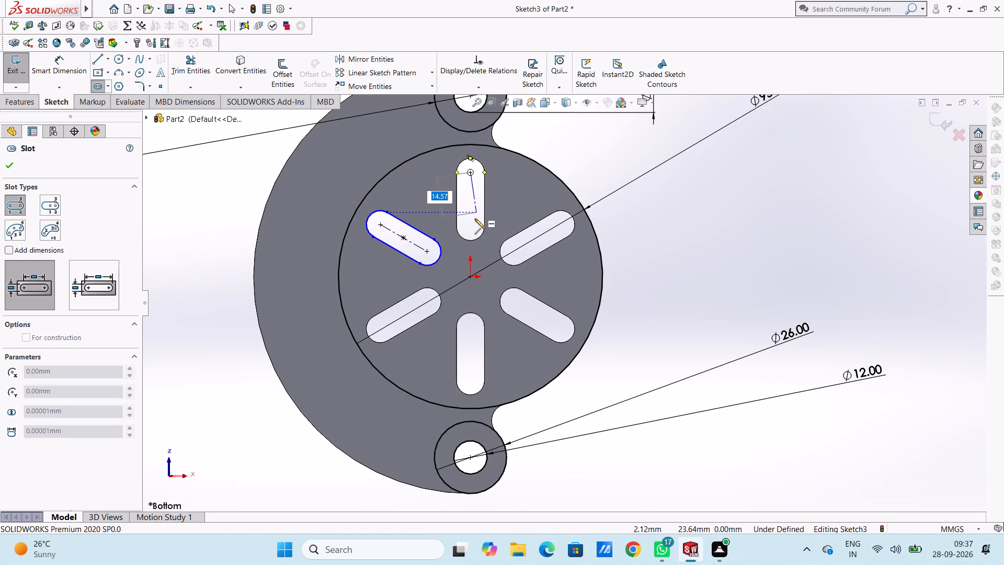
pyautogui.click(470, 227)
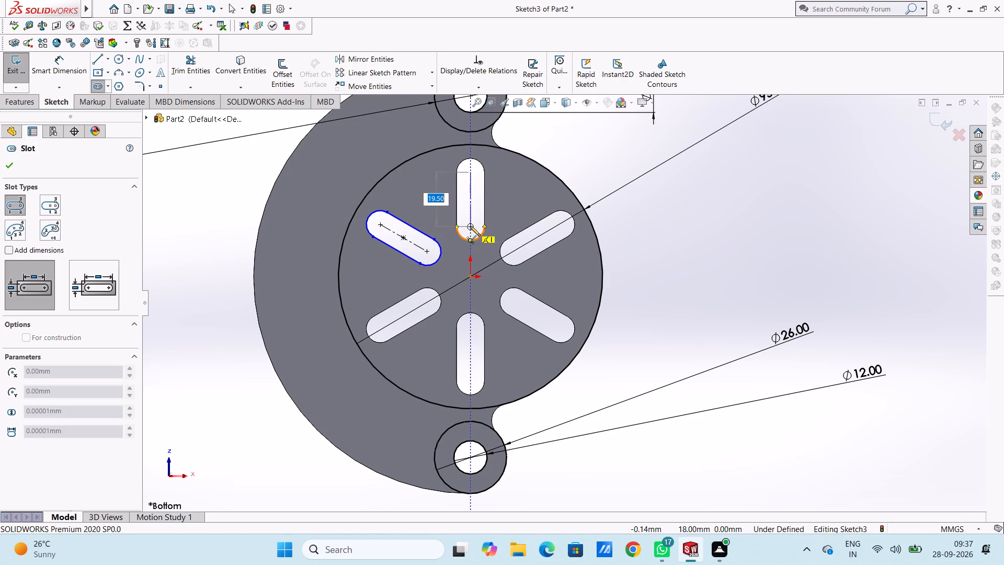
pyautogui.write('10')
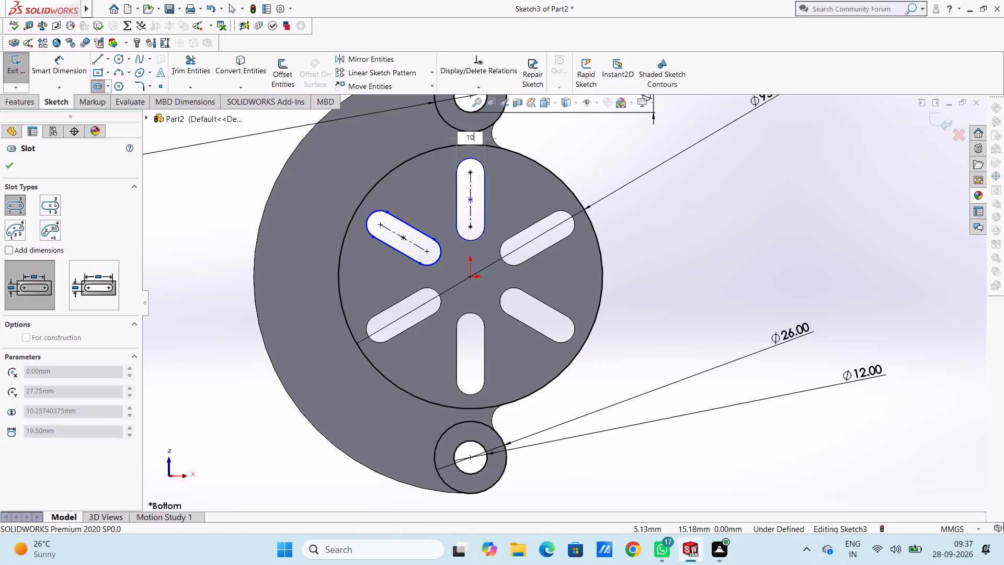
pyautogui.press('Return')
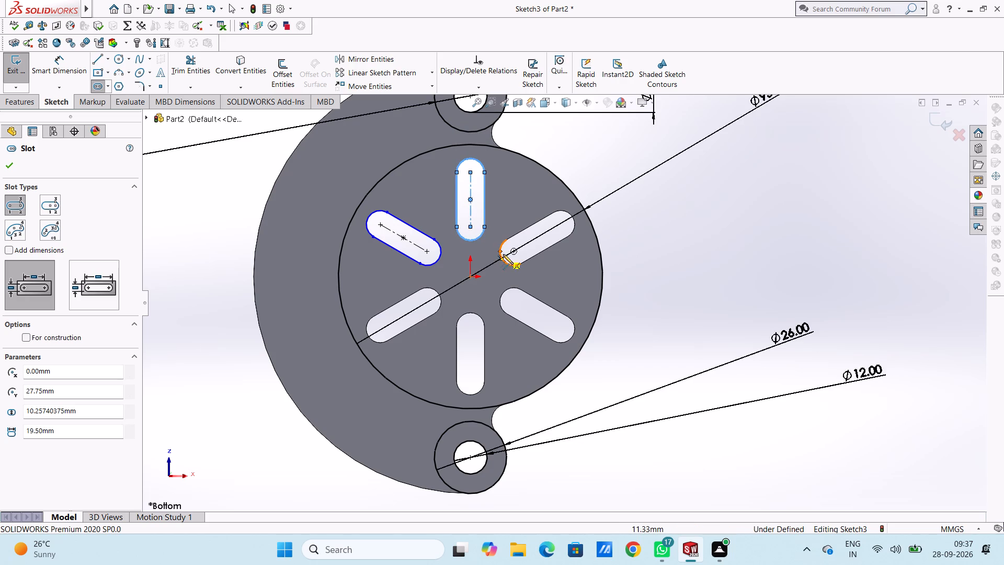
# Sketch straight slots 10 mm wide and 19.5 mm between centres over the plate's upper-right and lower-right slots.
pyautogui.click(514, 250)
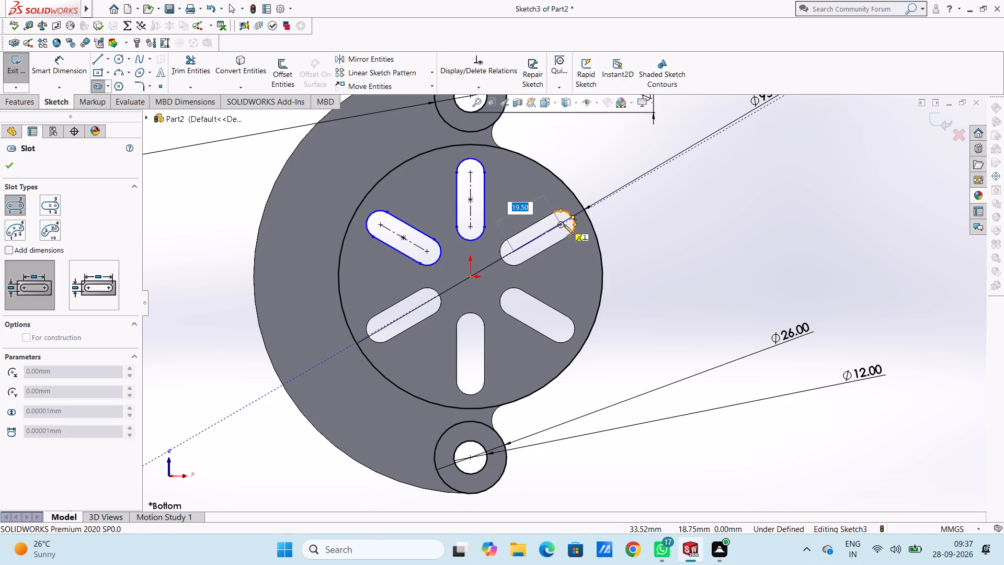
pyautogui.click(561, 224)
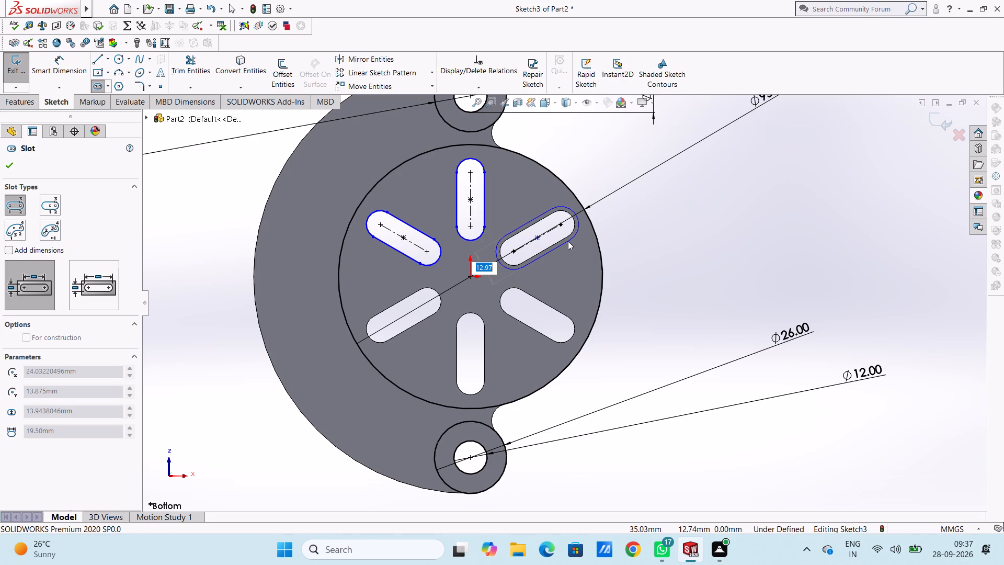
pyautogui.write('10')
pyautogui.press('Return')
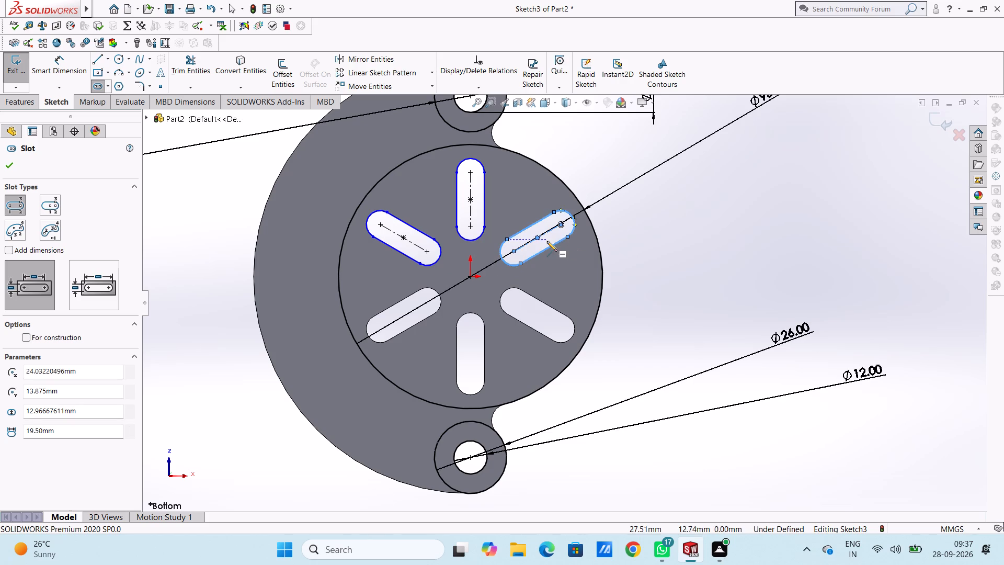
pyautogui.click(513, 301)
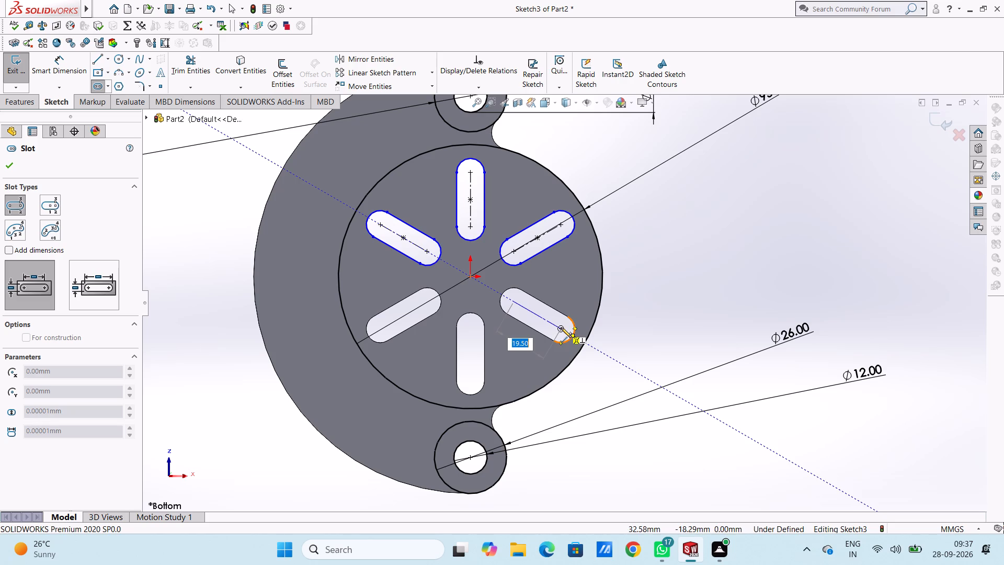
pyautogui.click(561, 327)
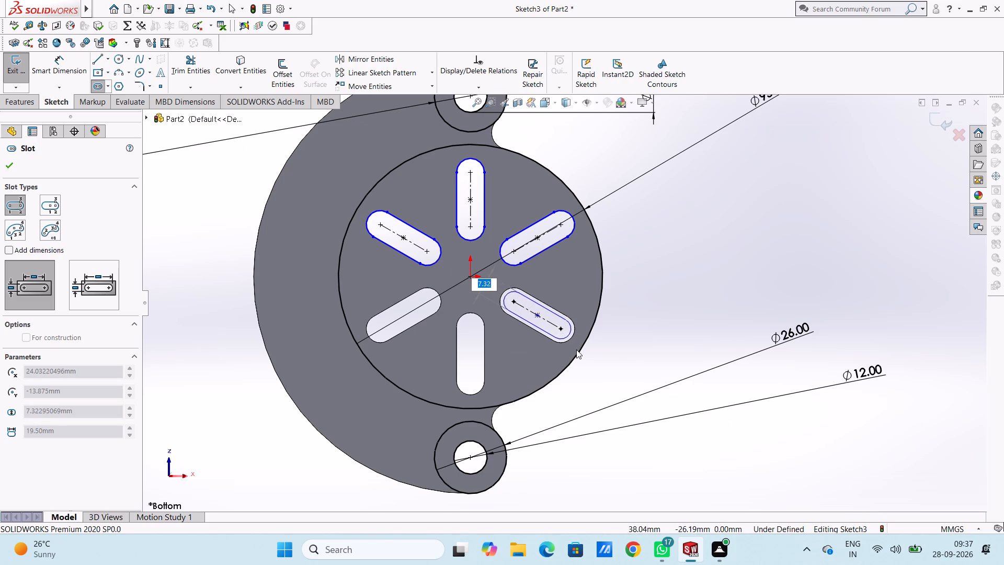
pyautogui.write('10')
pyautogui.press('Return')
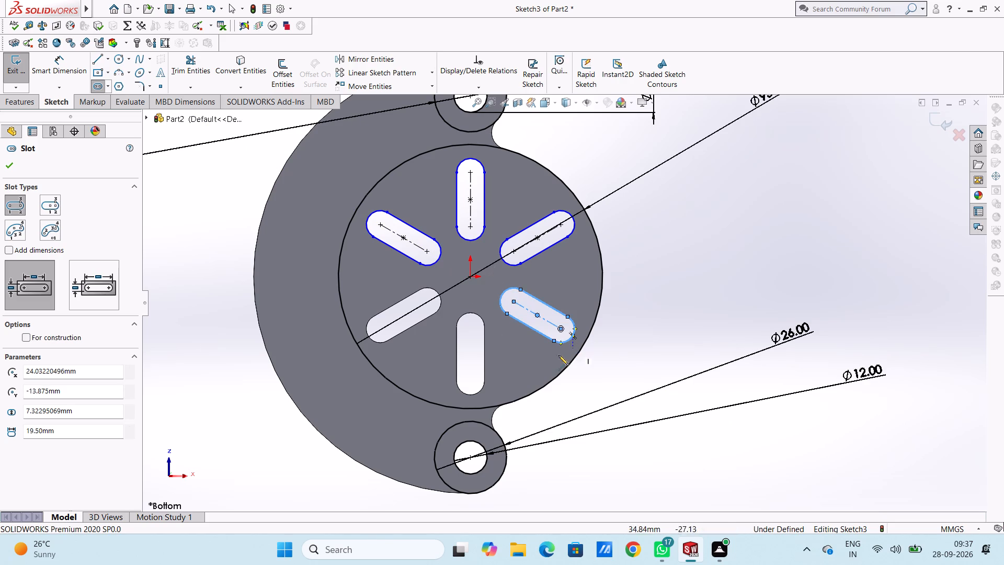
# Sketch straight slots 10 mm wide and 19.5 mm between centres over the plate's lower-left and bottom vertical slots.
pyautogui.click(427, 301)
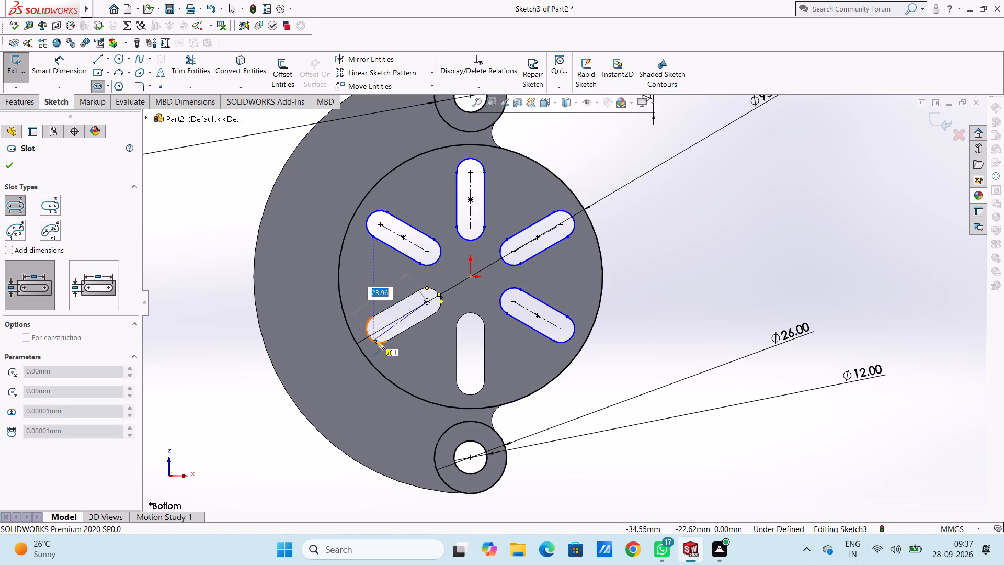
pyautogui.click(380, 328)
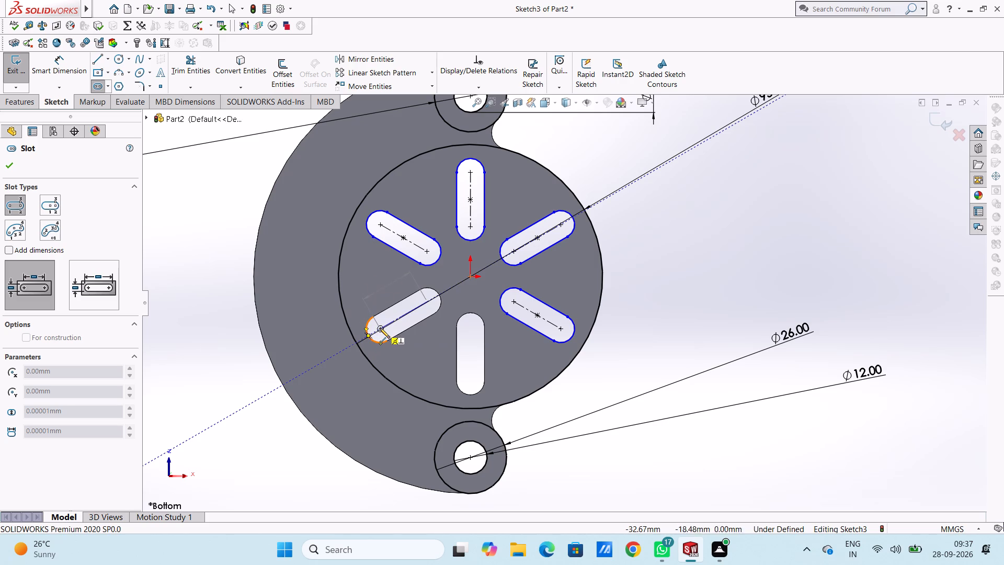
pyautogui.write('10')
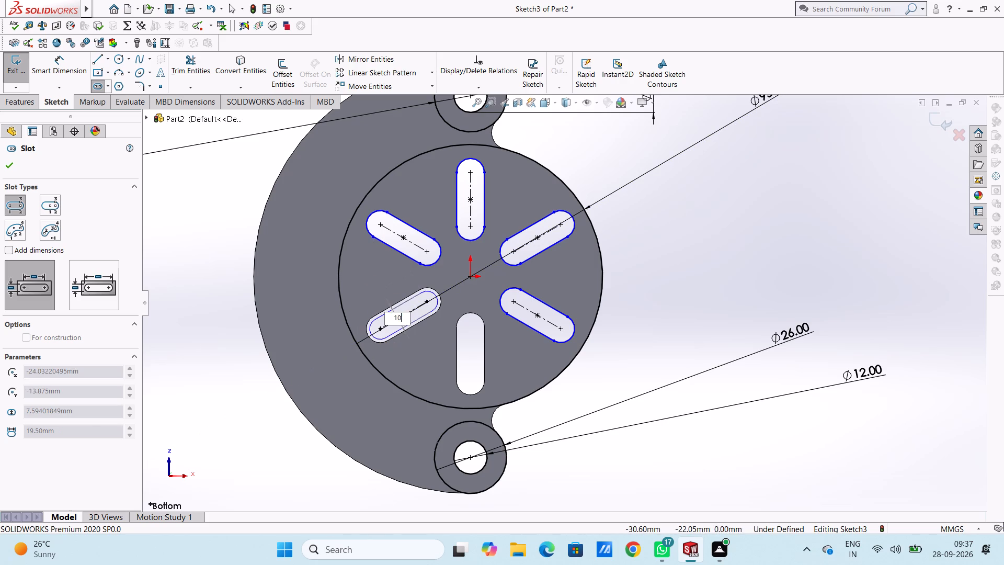
pyautogui.press('Return')
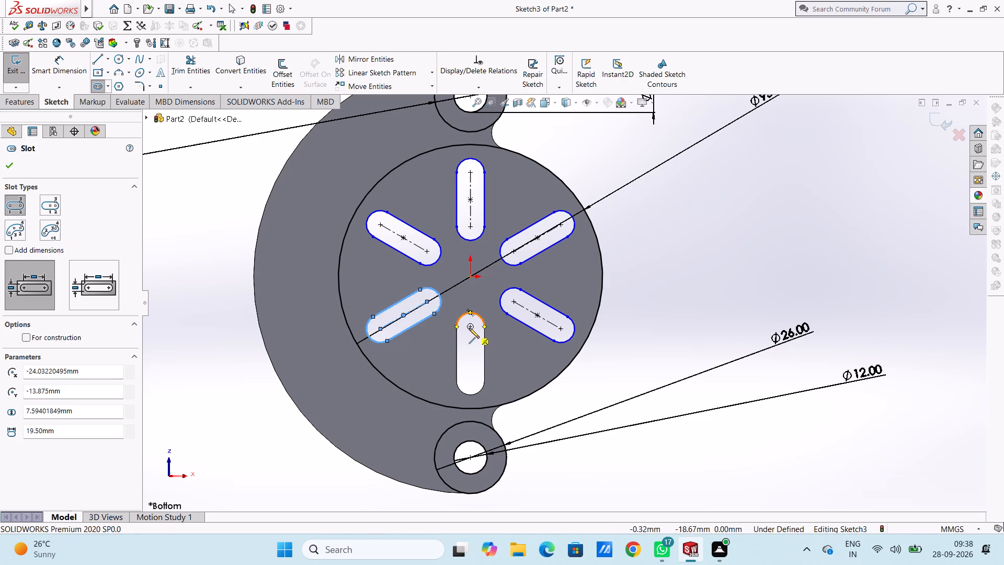
pyautogui.click(469, 326)
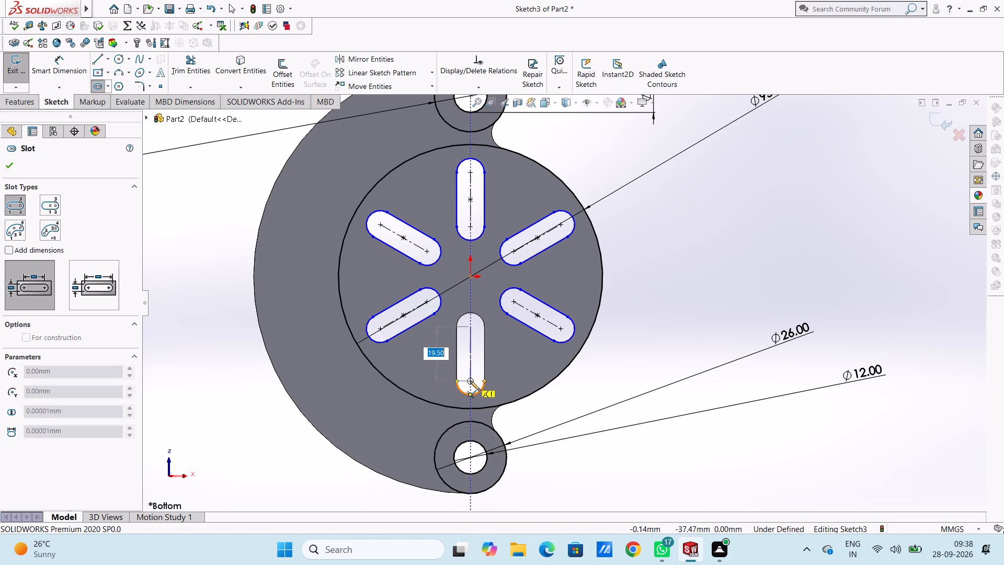
pyautogui.click(470, 381)
pyautogui.write('10')
pyautogui.press('Return')
pyautogui.press('Escape')
pyautogui.press('Escape')
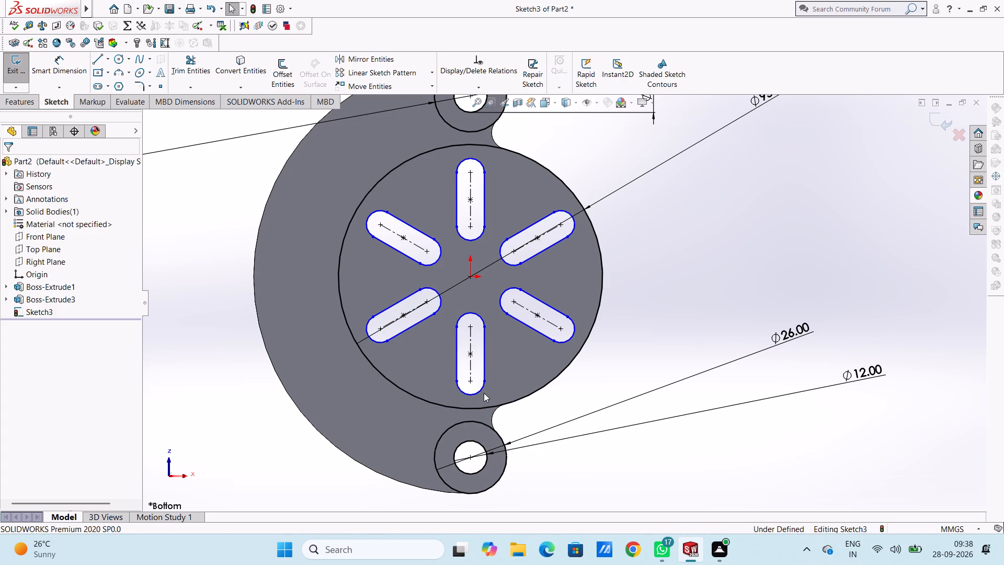
# Dimension the end radii of the top, upper-right and upper-left slots at 5 mm each.
pyautogui.scroll(2, 484, 393)
pyautogui.click(58, 63)
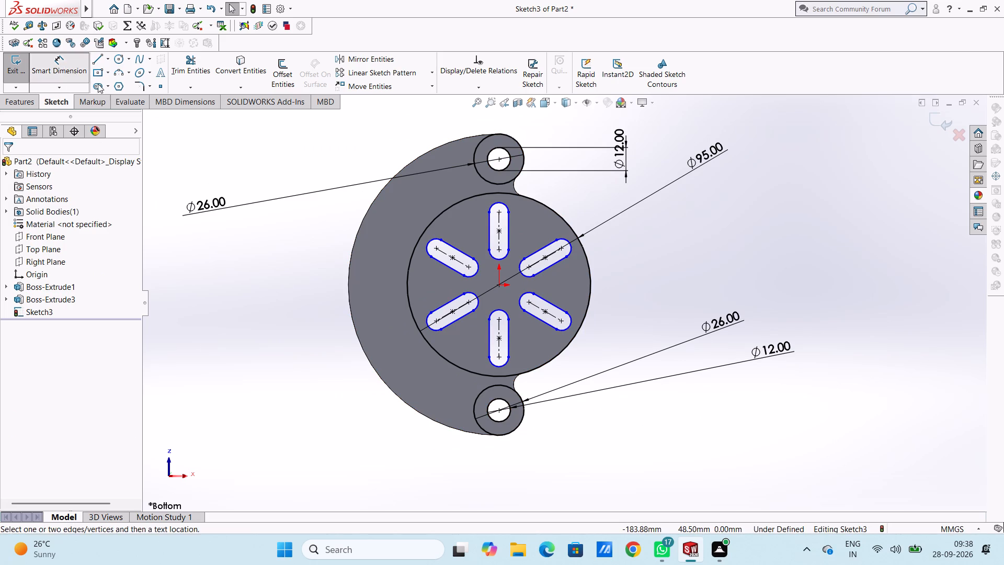
pyautogui.click(501, 204)
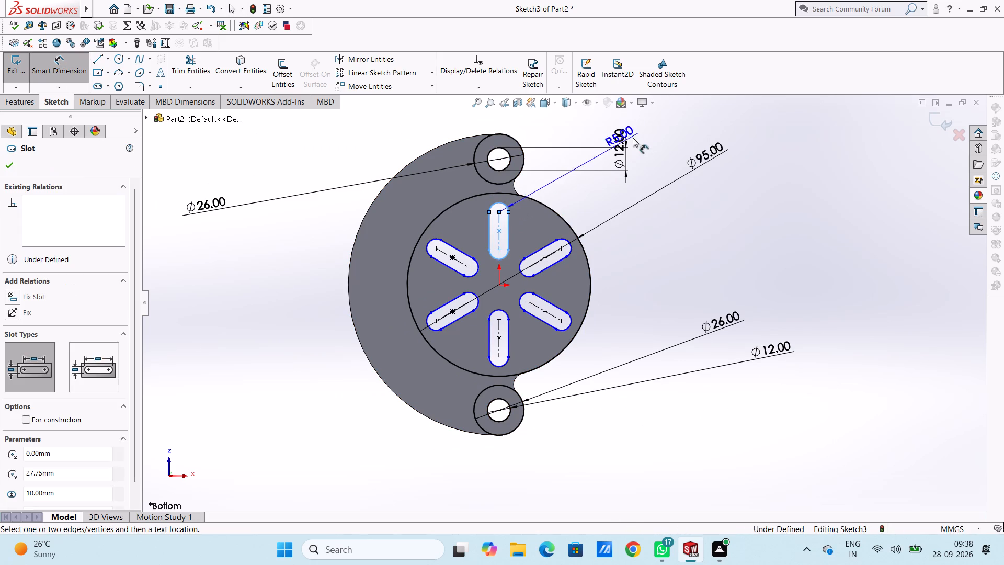
pyautogui.click(657, 132)
pyautogui.click(614, 117)
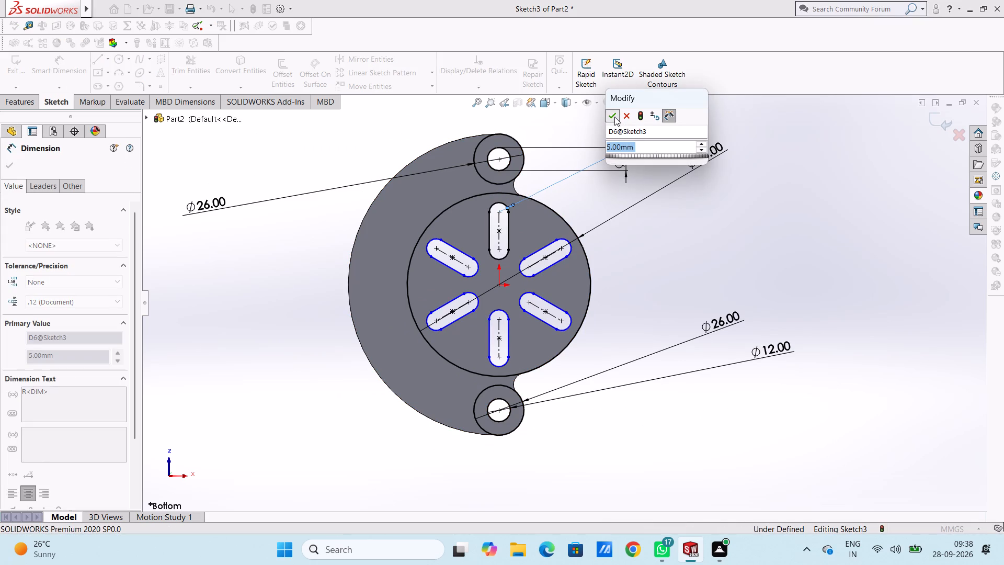
pyautogui.click(586, 127)
pyautogui.click(567, 240)
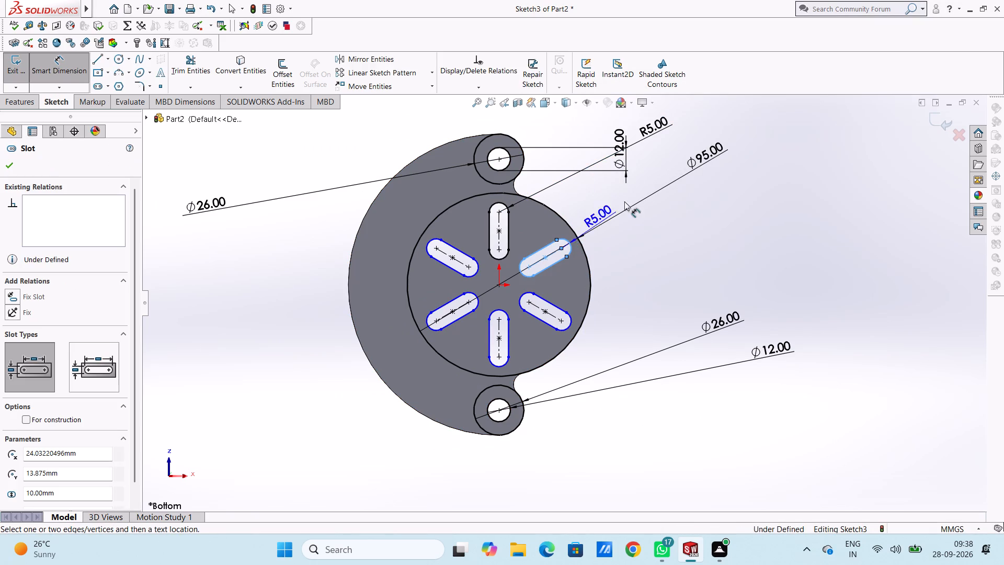
pyautogui.click(686, 144)
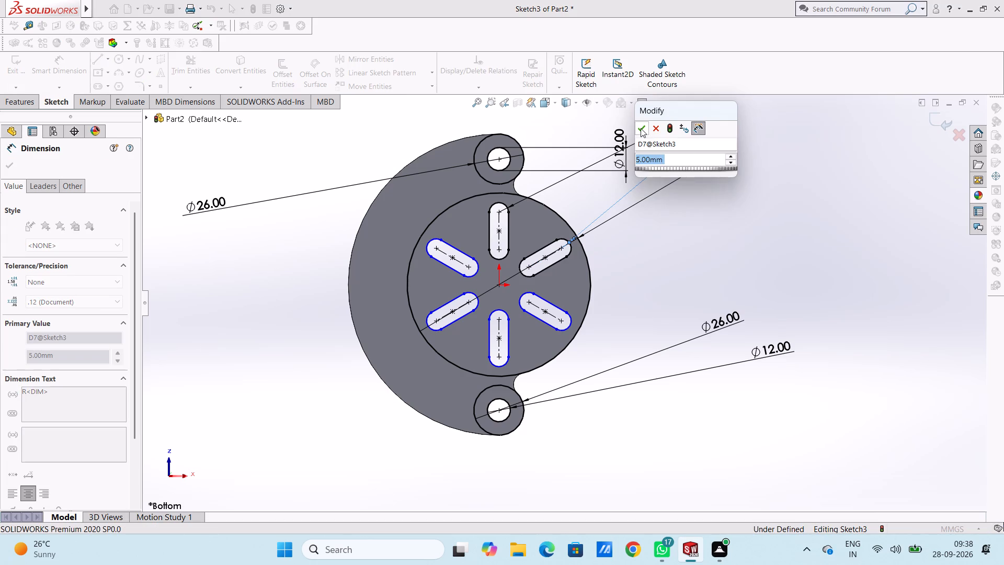
pyautogui.click(641, 128)
pyautogui.click(594, 139)
pyautogui.click(428, 239)
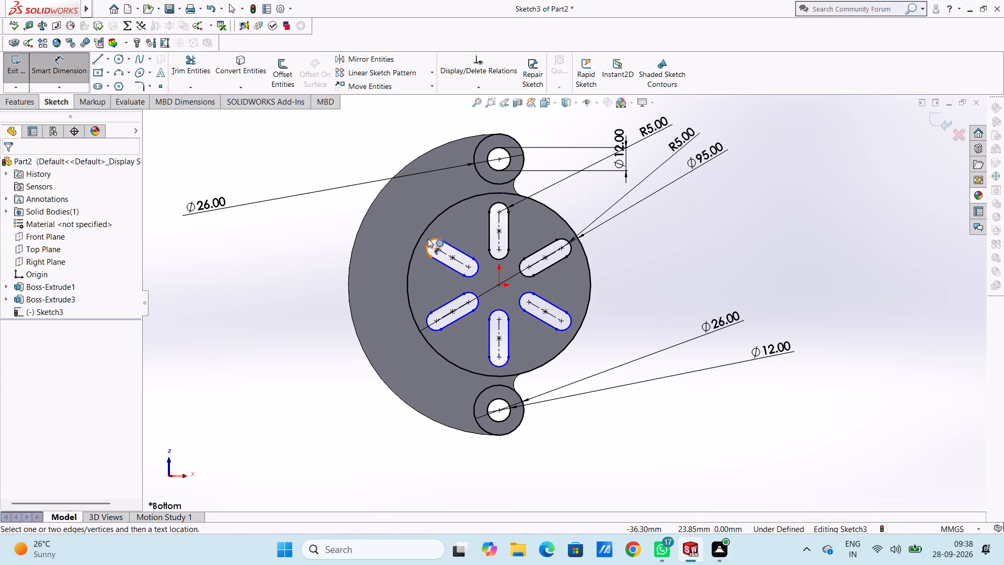
pyautogui.click(300, 207)
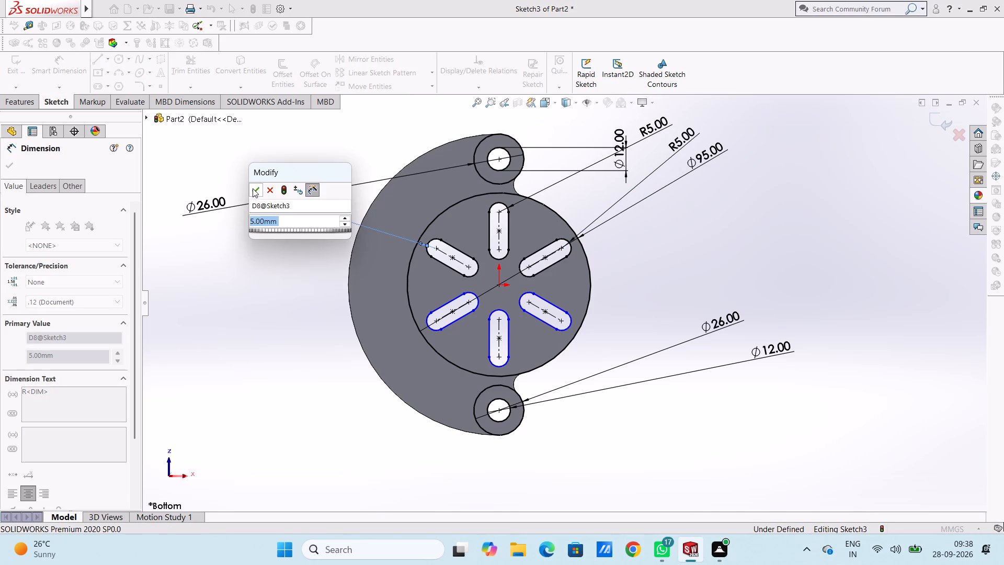
pyautogui.click(253, 188)
pyautogui.click(238, 175)
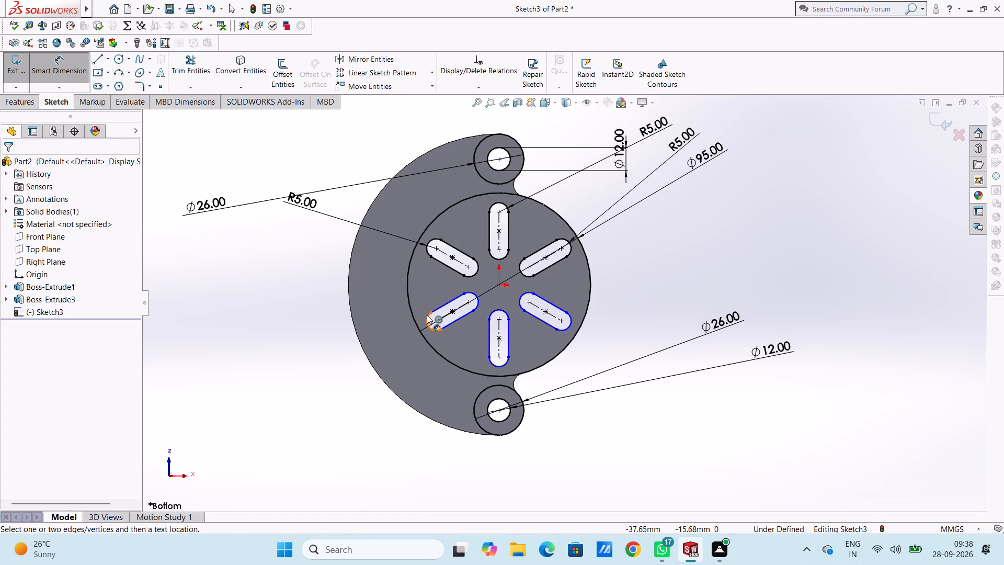
# Dimension the end radii of the lower-left, bottom and lower-right slots at 5 mm each.
pyautogui.click(427, 315)
pyautogui.click(307, 419)
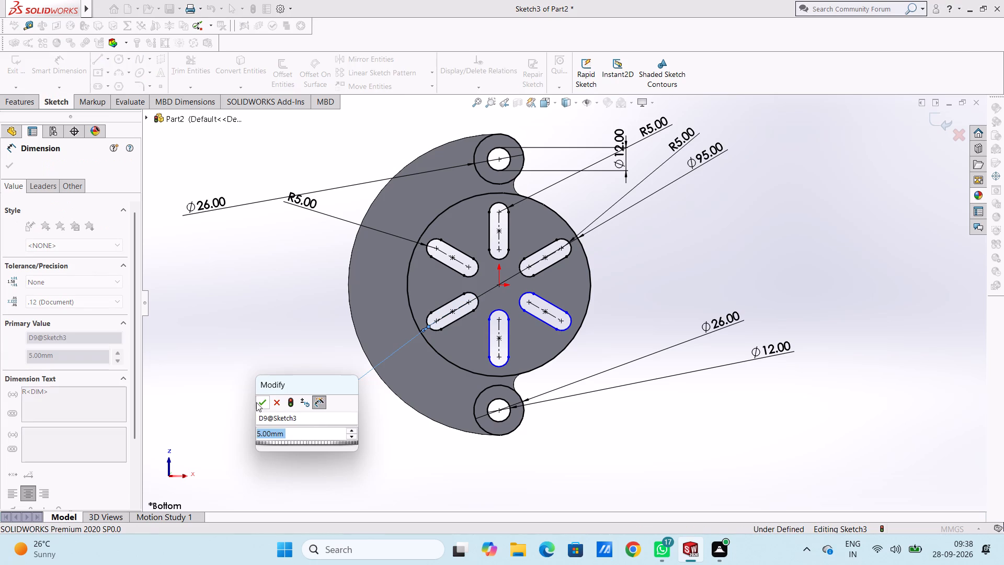
pyautogui.click(255, 395)
pyautogui.click(261, 403)
pyautogui.click(261, 331)
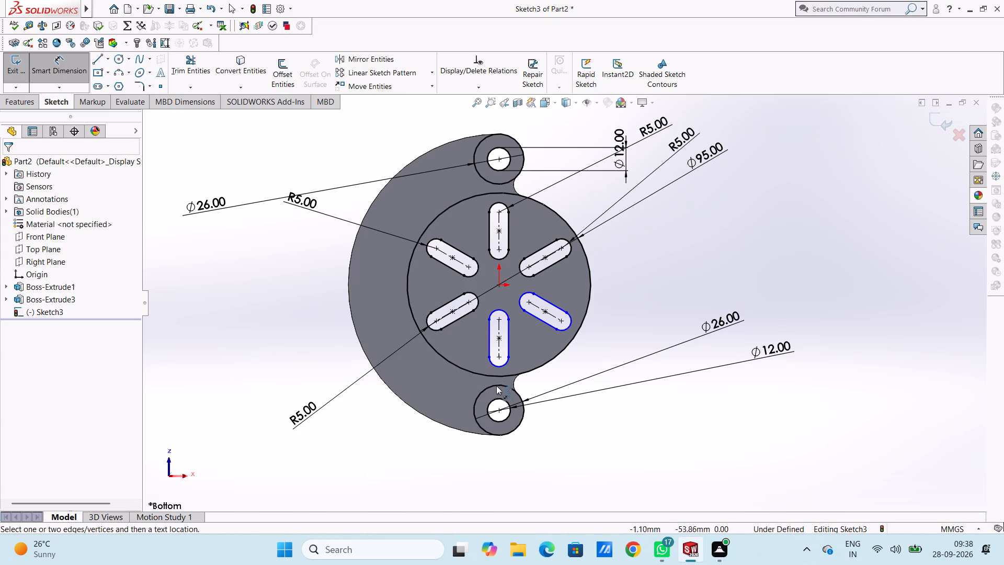
pyautogui.click(501, 367)
pyautogui.click(589, 443)
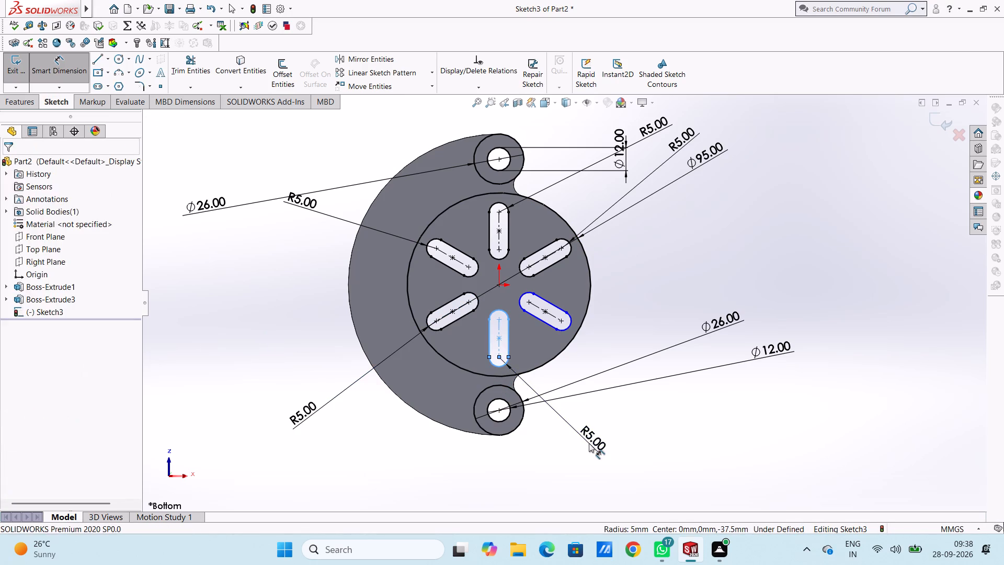
pyautogui.click(544, 430)
pyautogui.click(623, 340)
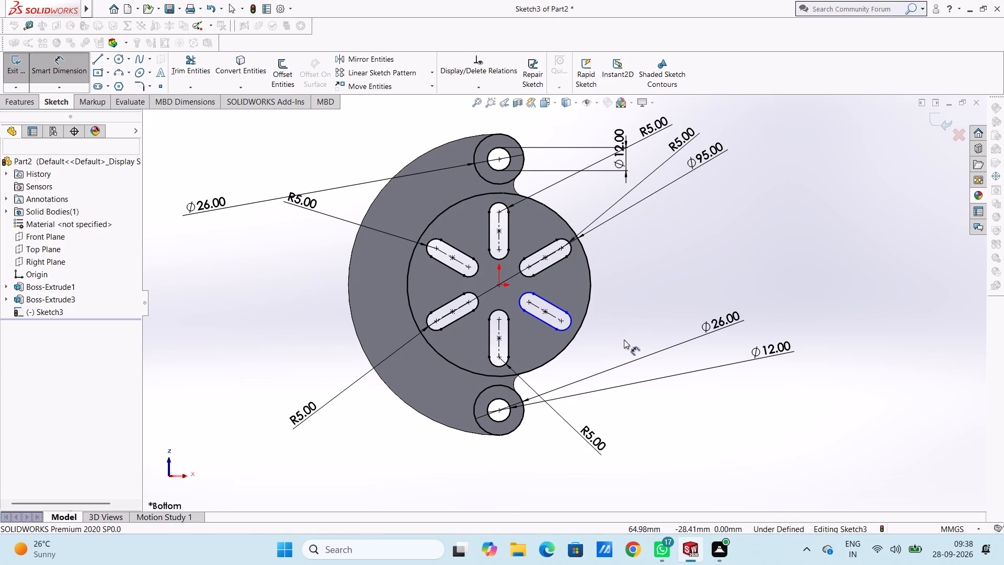
pyautogui.click(572, 324)
pyautogui.click(716, 441)
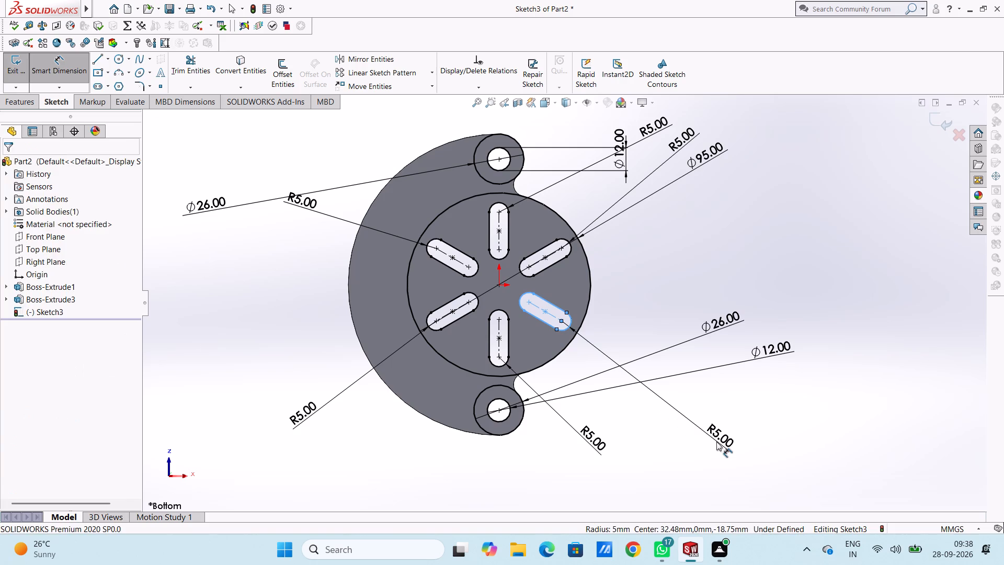
pyautogui.click(669, 419)
pyautogui.click(661, 285)
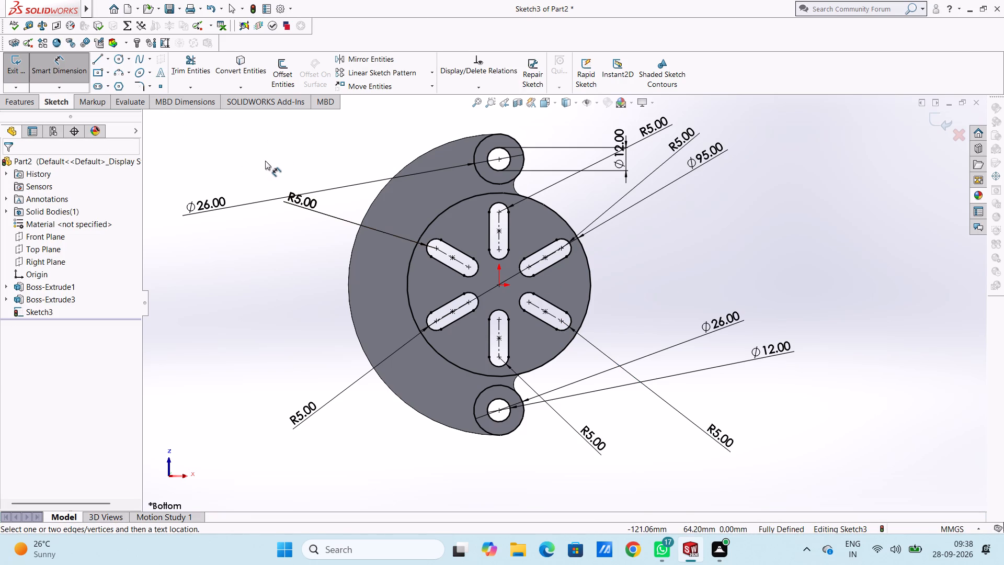
pyautogui.click(61, 77)
# Extrude the bottom-face sketch as a blind boss 2.5 mm deep, merged with the plate.
pyautogui.click(19, 105)
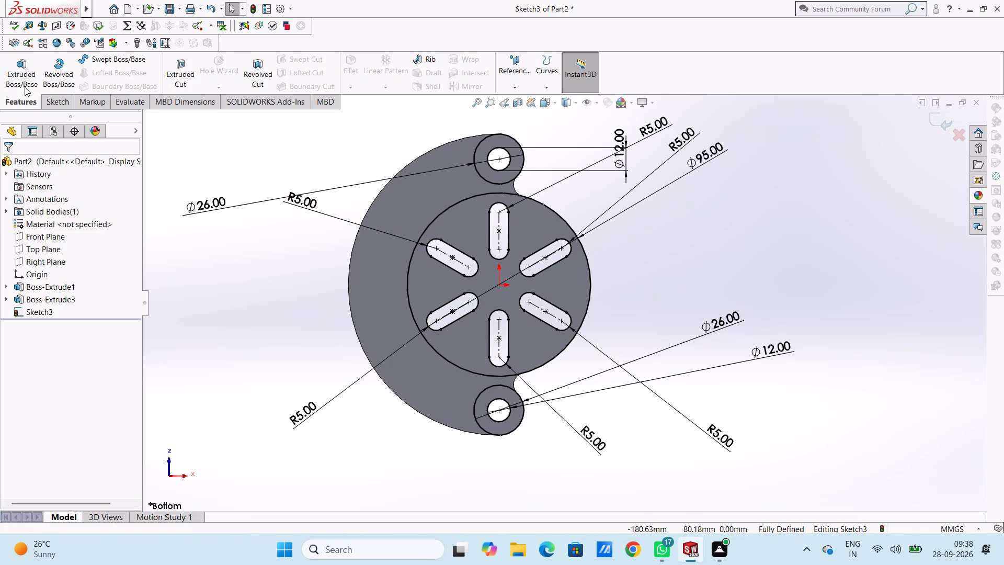
pyautogui.click(29, 65)
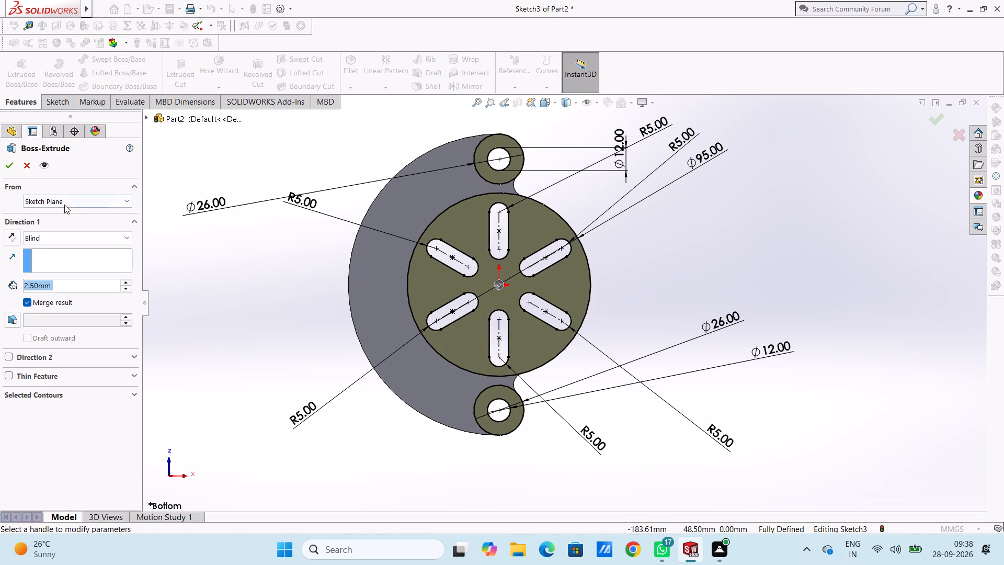
pyautogui.click(8, 164)
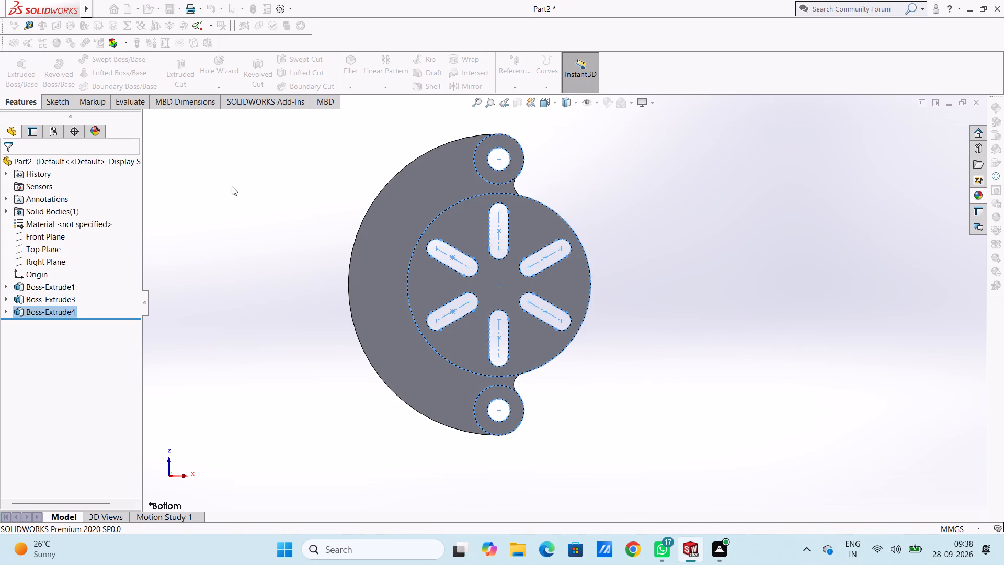
pyautogui.click(249, 181)
# Examine the slotted plate and its raised features from several angles.
pyautogui.moveTo(358, 174); pyautogui.dragTo(318, 250, button='middle')
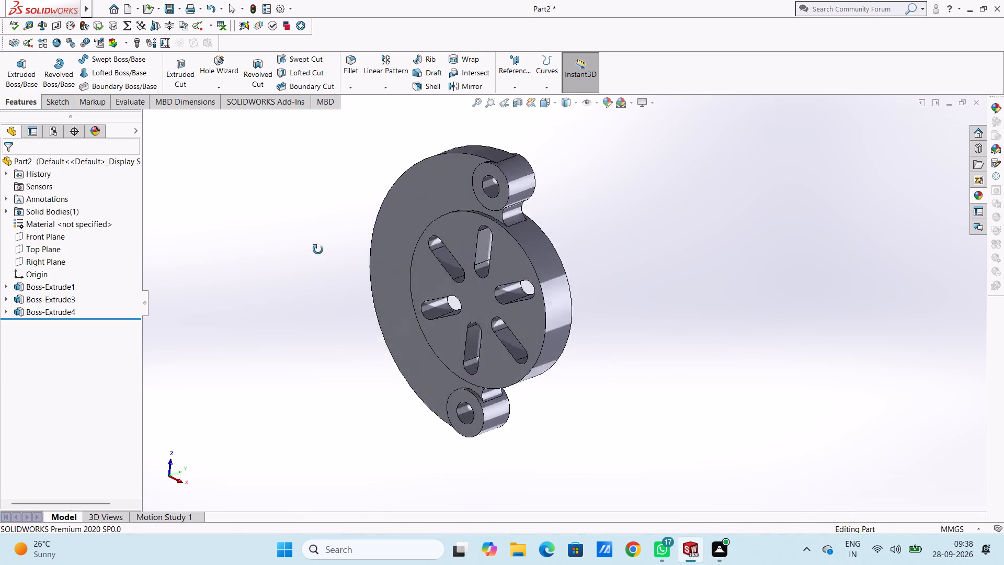
pyautogui.moveTo(318, 250); pyautogui.dragTo(320, 342, button='middle')
pyautogui.moveTo(289, 188); pyautogui.dragTo(281, 359, button='middle')
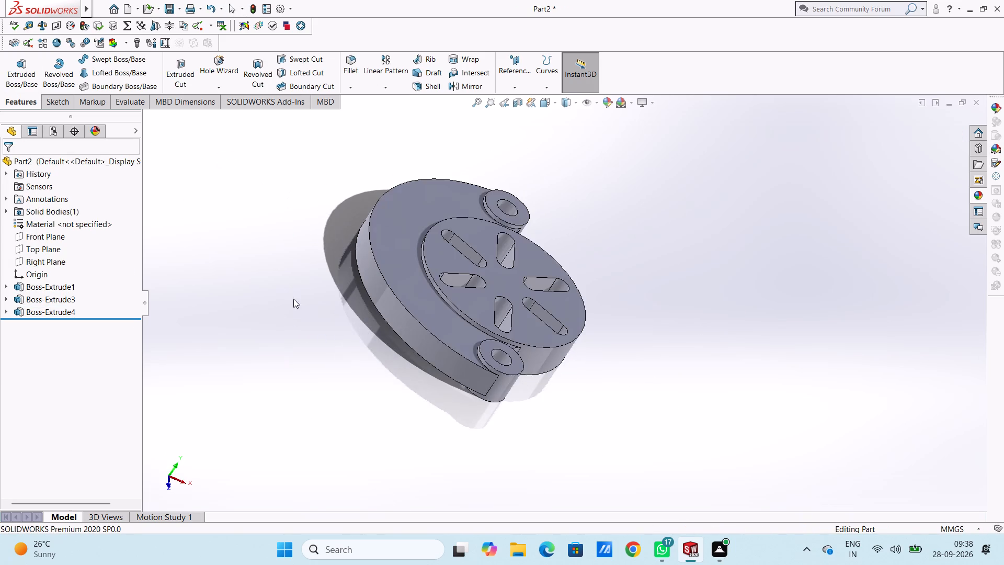
pyautogui.moveTo(322, 226); pyautogui.dragTo(221, 217, button='middle')
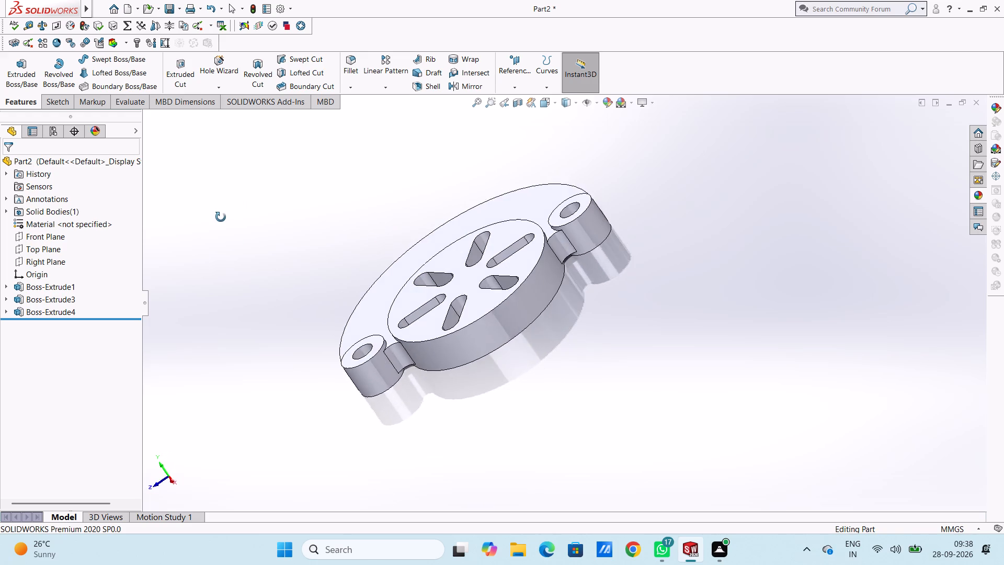
pyautogui.moveTo(221, 217); pyautogui.dragTo(233, 187, button='middle')
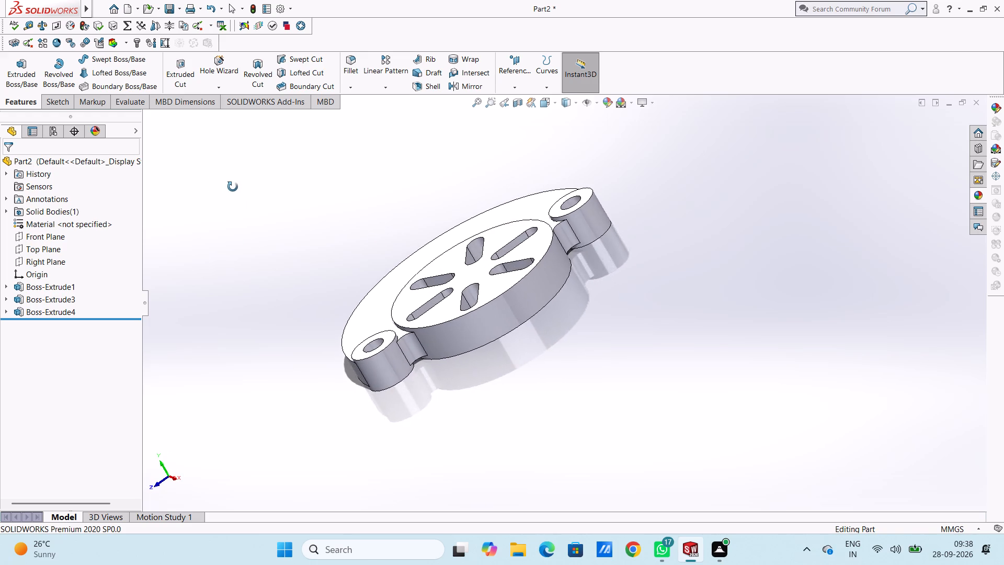
pyautogui.moveTo(233, 187); pyautogui.dragTo(246, 199, button='middle')
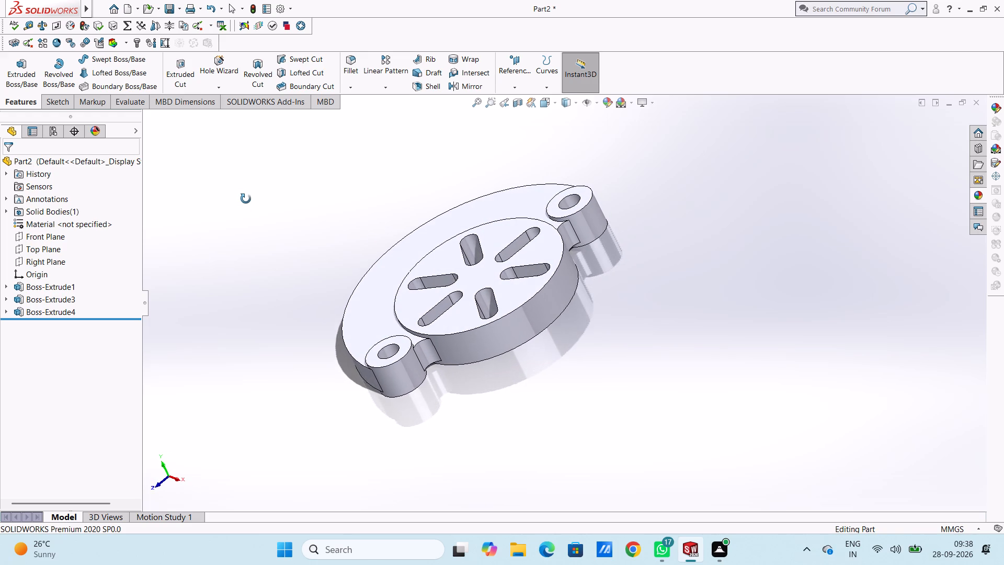
pyautogui.moveTo(246, 199); pyautogui.dragTo(277, 216, button='middle')
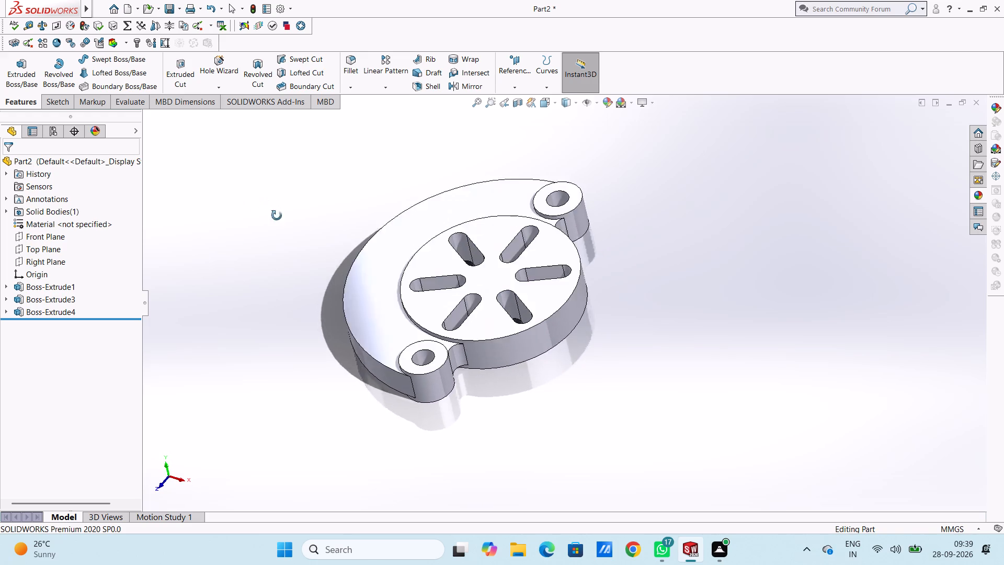
pyautogui.moveTo(277, 216); pyautogui.dragTo(277, 216, button='middle')
pyautogui.scroll(1, 281, 224)
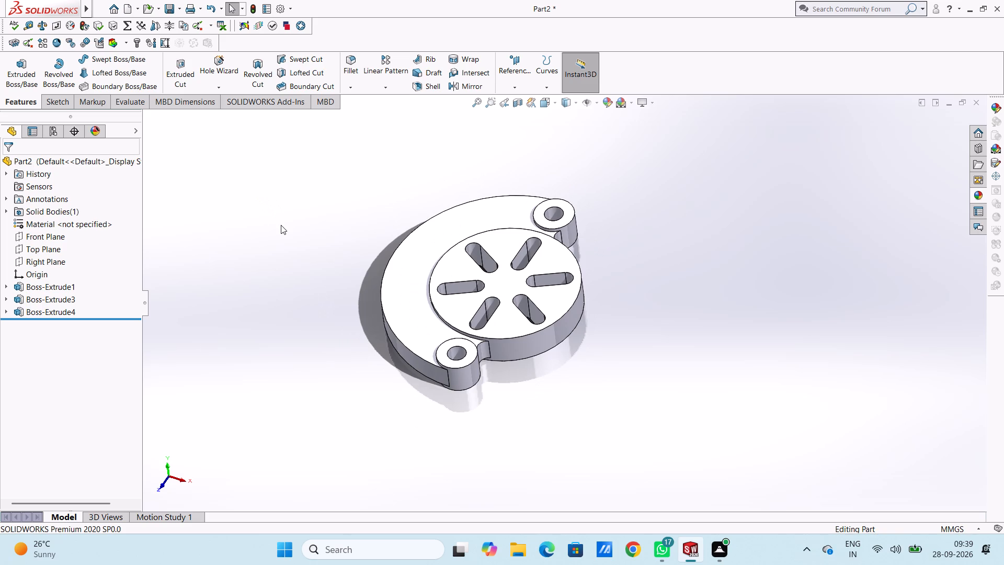
# Start a new sketch on the top face of the raised, slotted central disc.
pyautogui.hotkey('ctrl', '5')
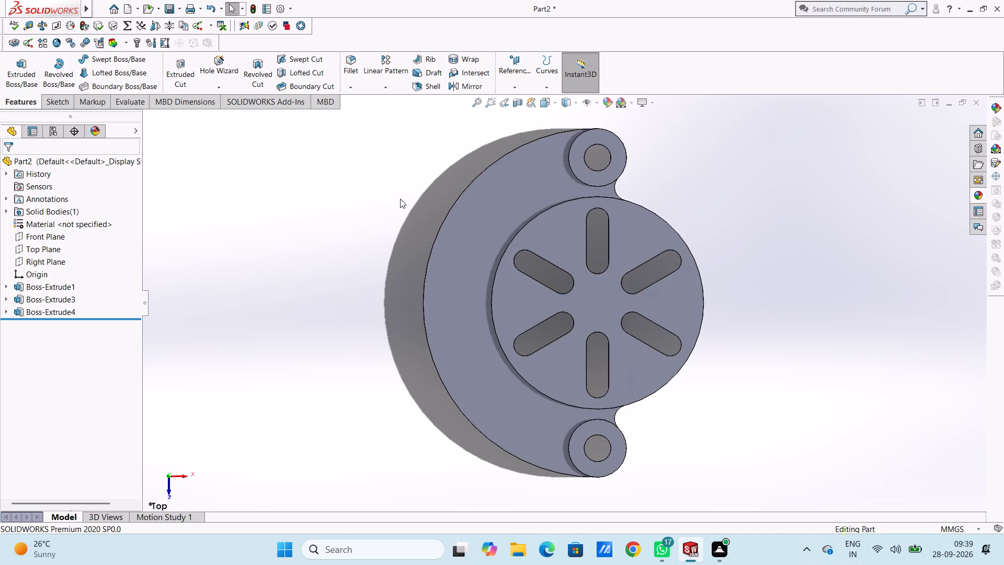
pyautogui.scroll(2, 394, 196)
pyautogui.scroll(3, 806, 321)
pyautogui.scroll(-3, 781, 311)
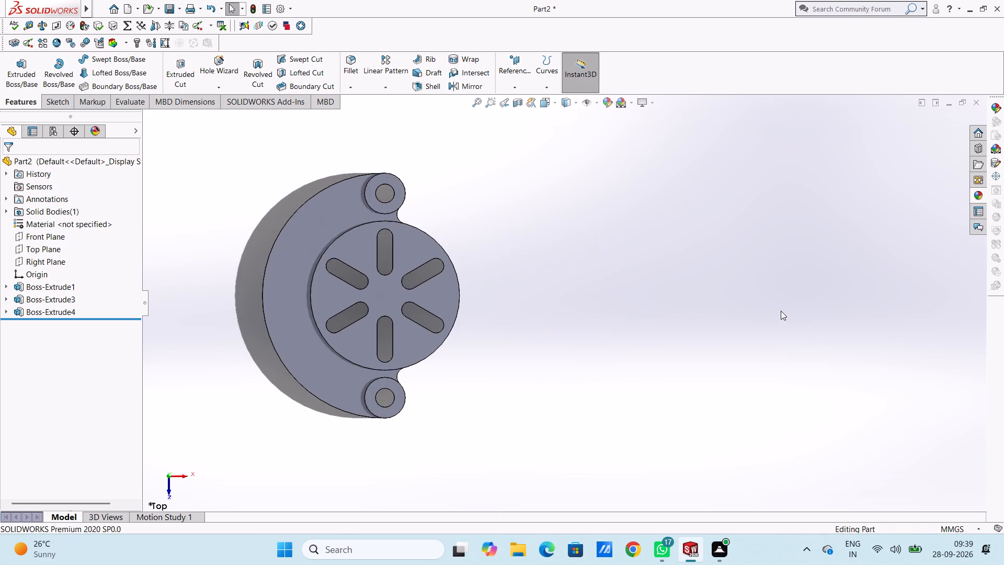
pyautogui.click(452, 294)
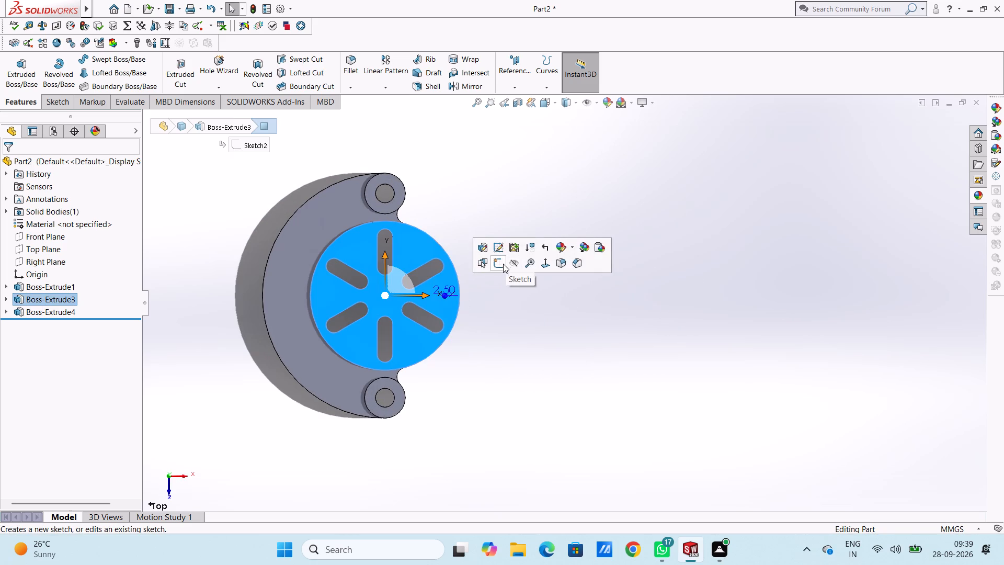
pyautogui.click(499, 265)
pyautogui.click(491, 206)
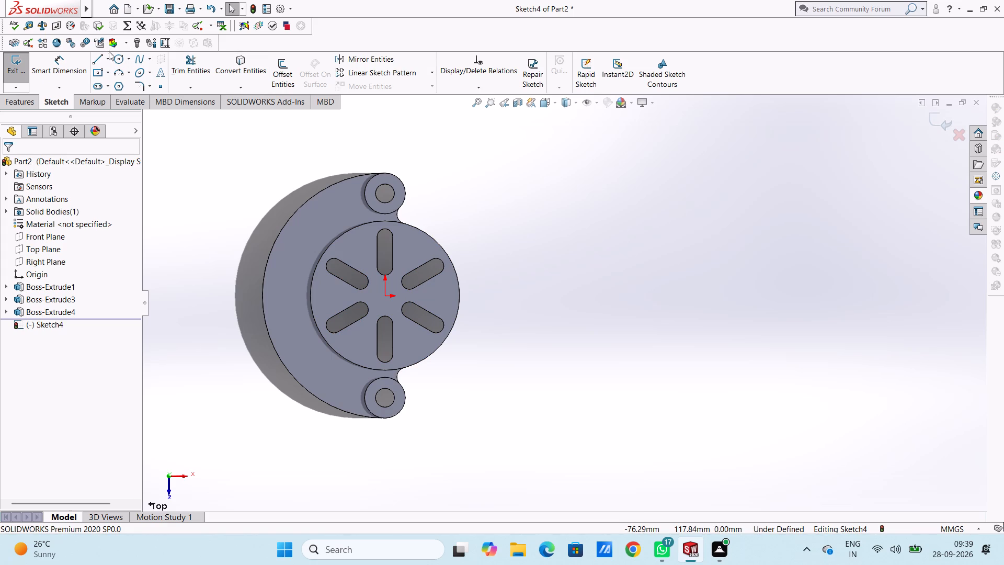
# Sketch concentric circles of 13 mm and 10 mm radius beyond the disc, centred about 125 mm from the origin and horizontally level with it.
pyautogui.click(113, 58)
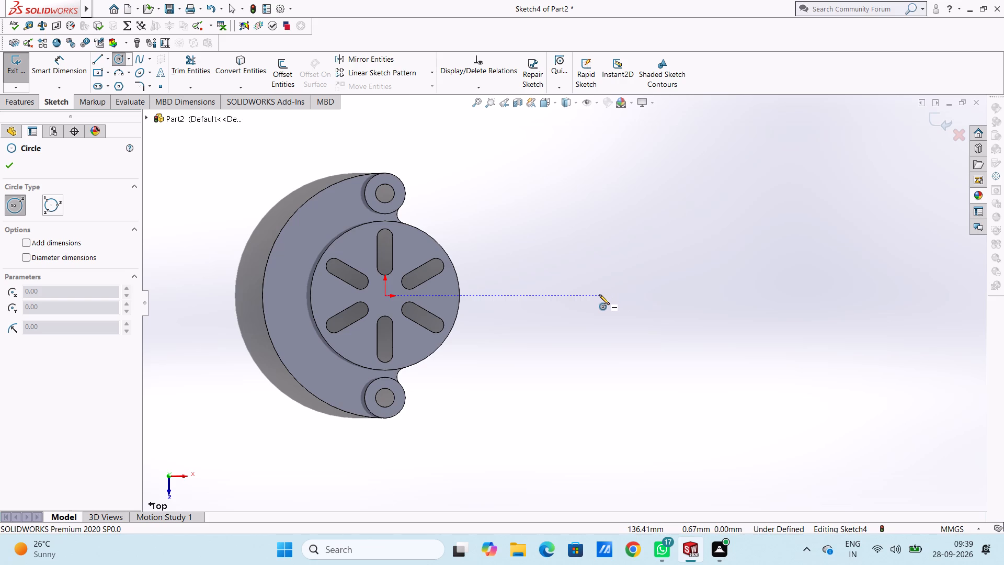
pyautogui.click(581, 293)
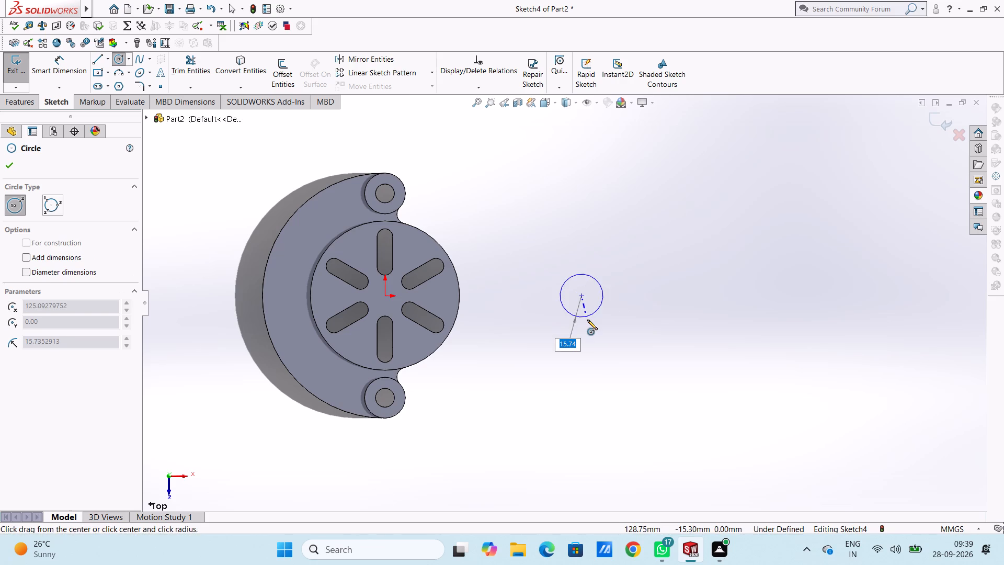
pyautogui.write('13')
pyautogui.press('Return')
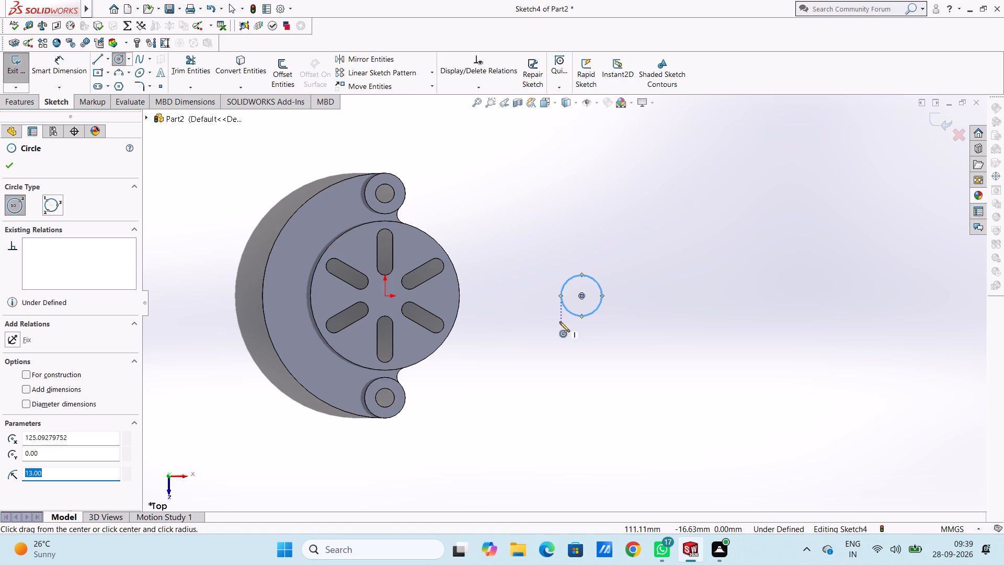
pyautogui.click(581, 293)
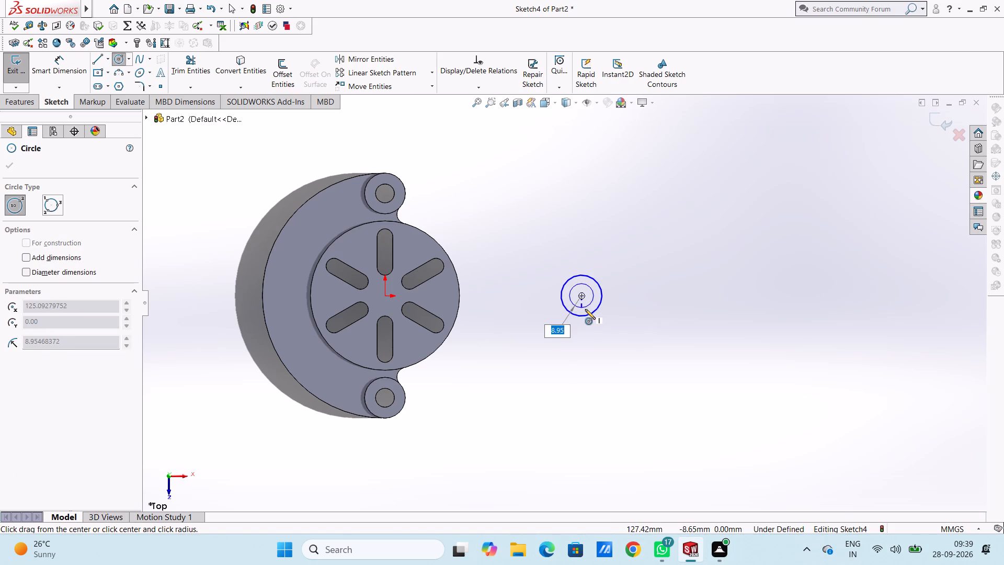
pyautogui.write('10')
pyautogui.press('Return')
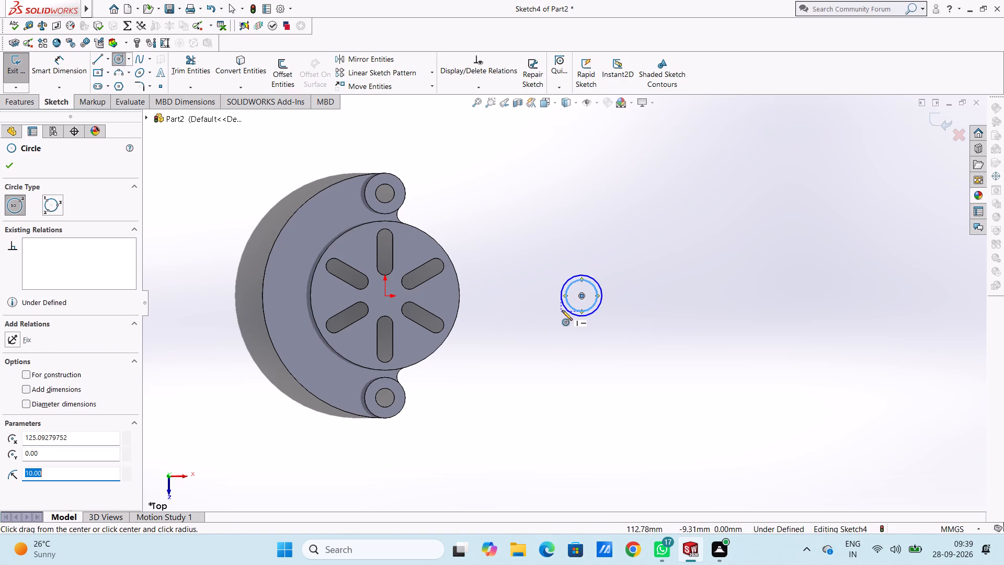
pyautogui.press('Escape')
pyautogui.press('Escape')
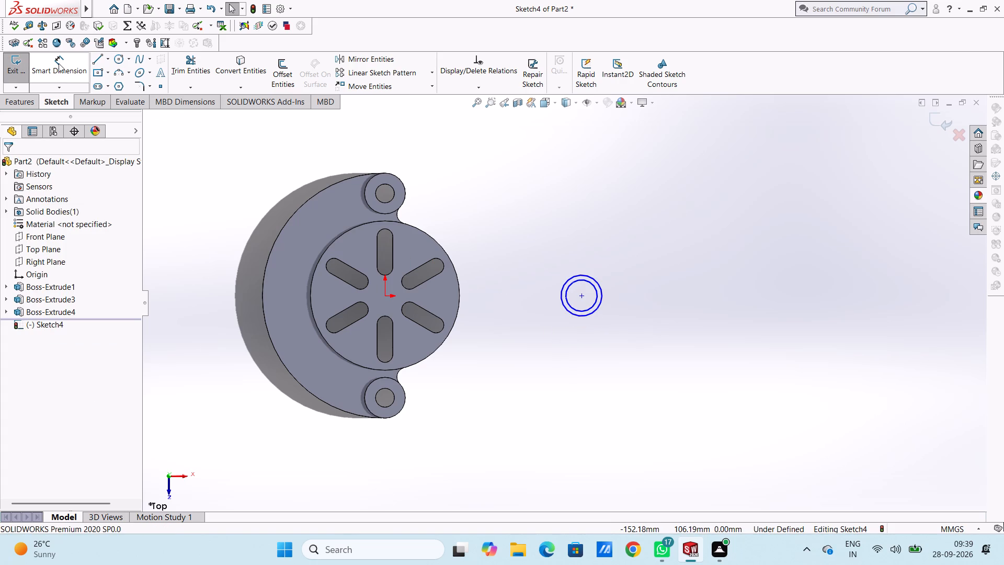
# Dimension the outer circle beside the disc with a diameter of 26 mm.
pyautogui.click(60, 63)
pyautogui.click(599, 280)
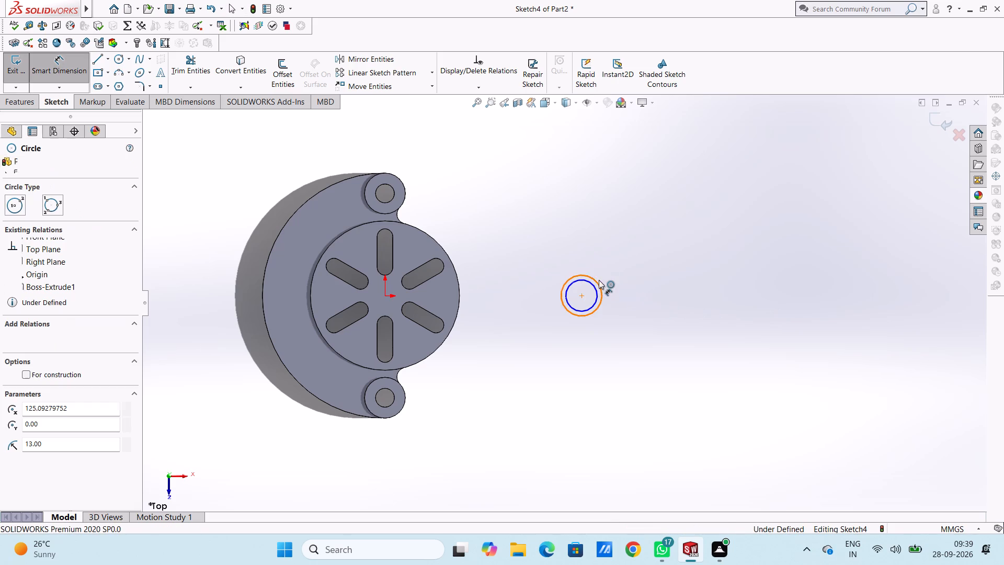
pyautogui.click(738, 208)
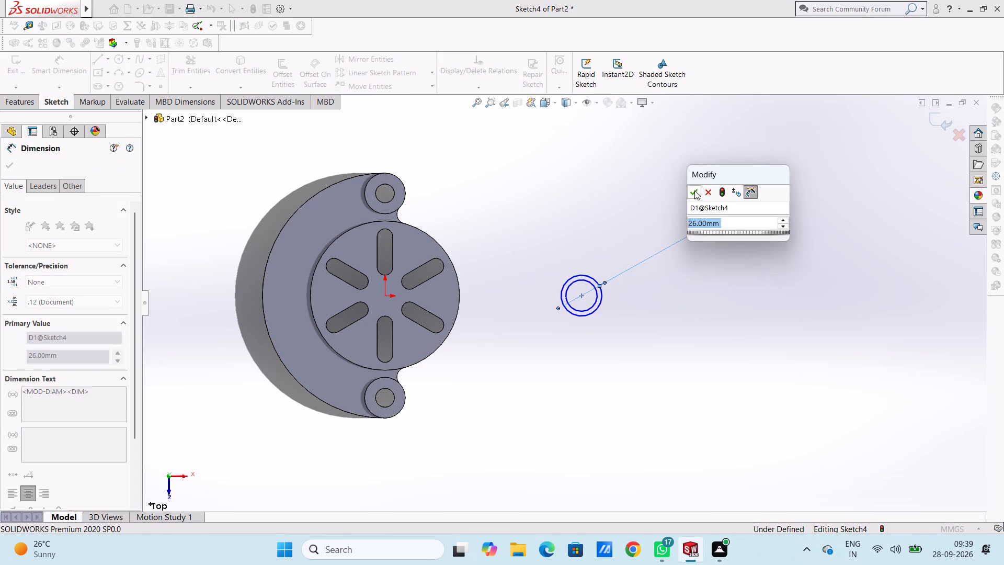
pyautogui.click(694, 190)
pyautogui.click(640, 179)
# Dimension the inner concentric circle's diameter, entering 10 mm first and correcting it to 15 mm.
pyautogui.click(589, 282)
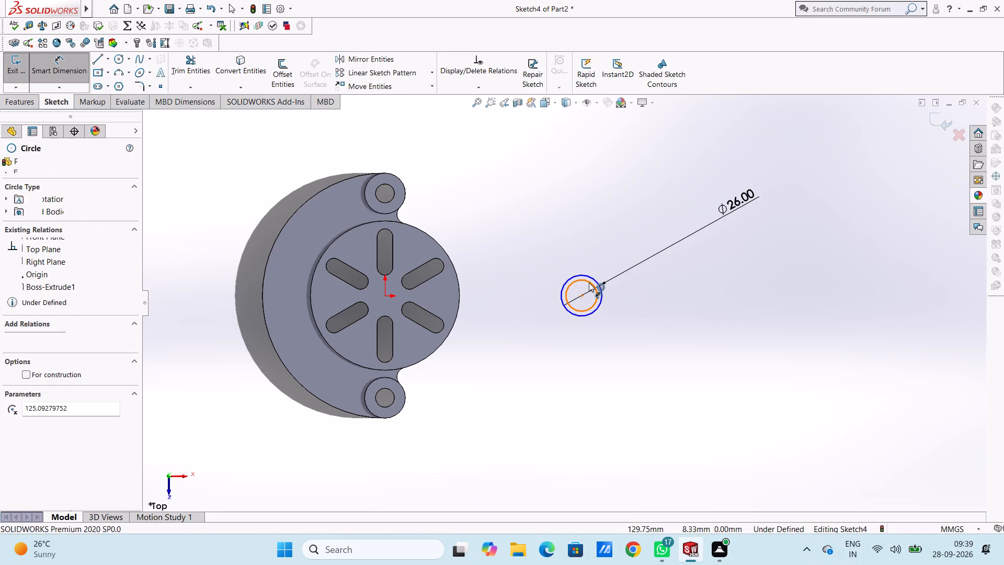
pyautogui.click(725, 153)
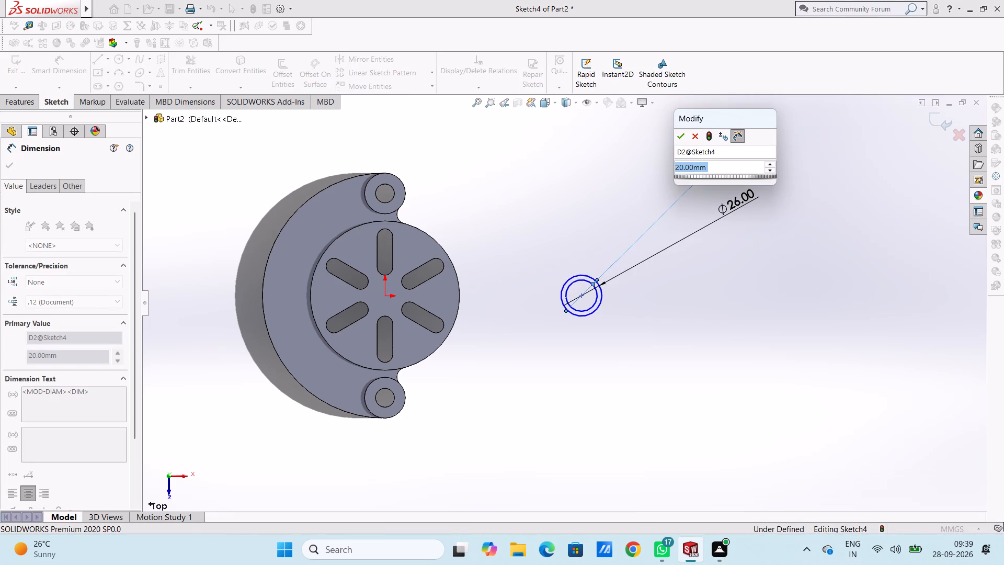
pyautogui.write('10')
pyautogui.press('Return')
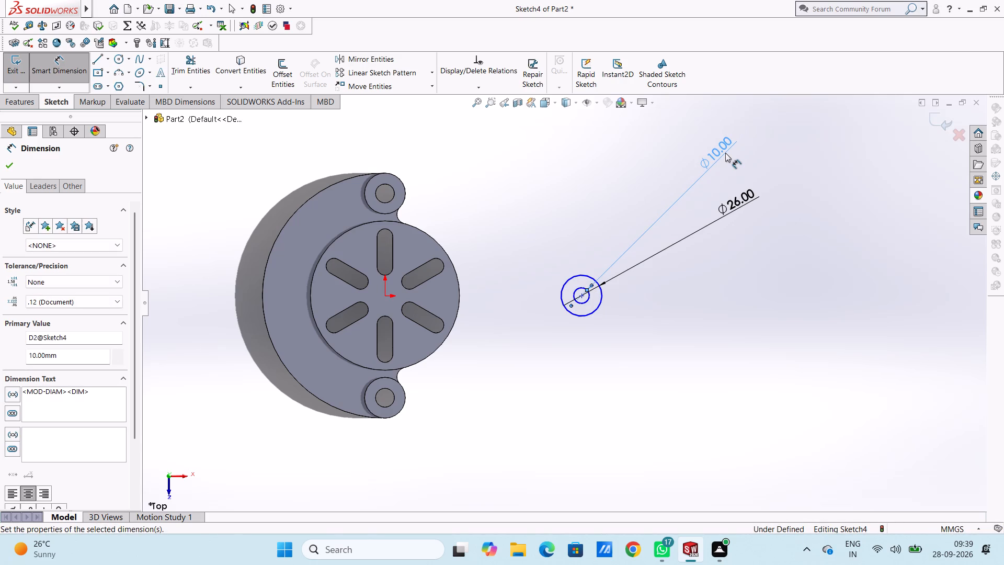
pyautogui.click(650, 145)
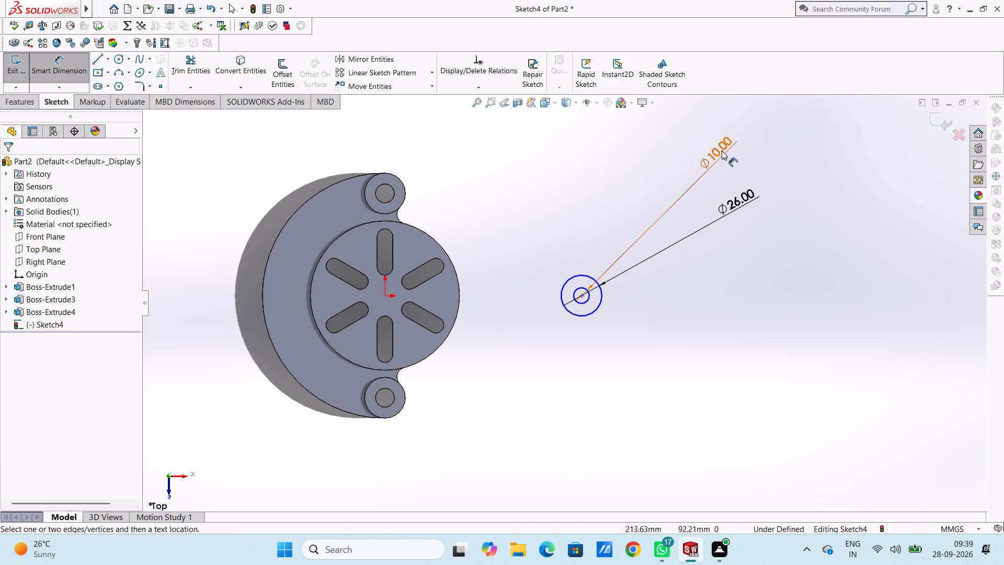
pyautogui.doubleClick(722, 150)
pyautogui.write('15')
pyautogui.press('Return')
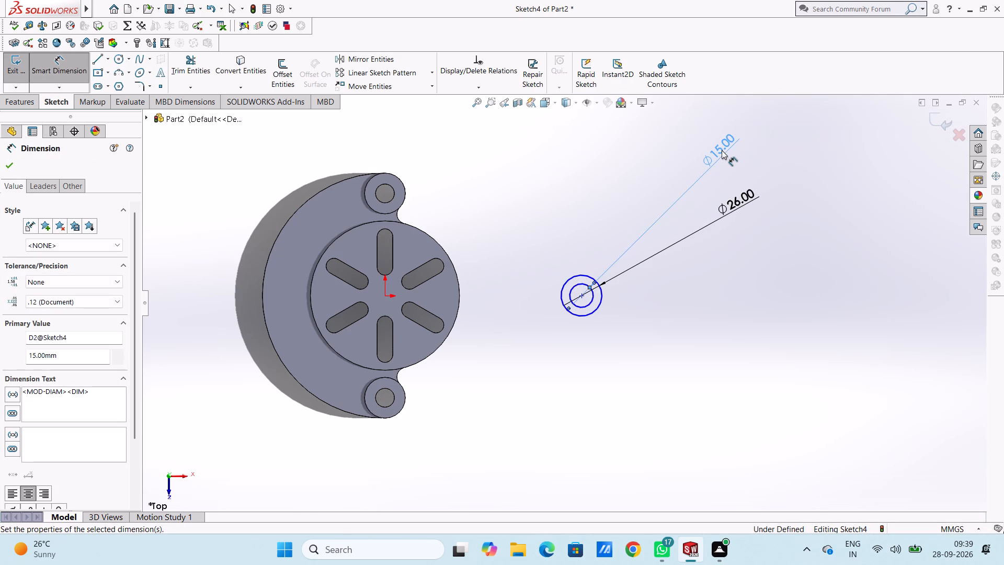
pyautogui.click(557, 159)
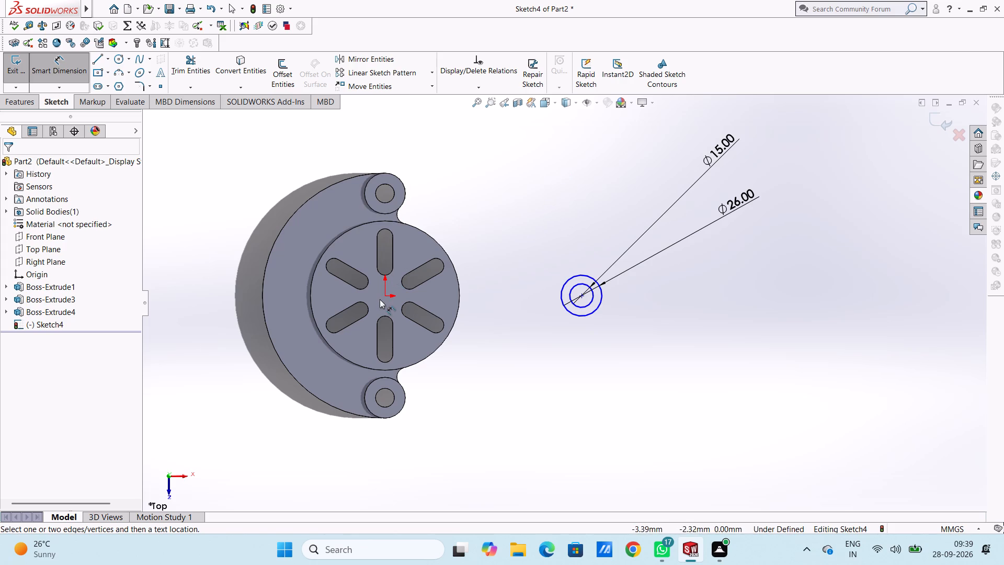
# Dimension the distance from the origin to the centre of the concentric circles as 72 mm.
pyautogui.click(384, 296)
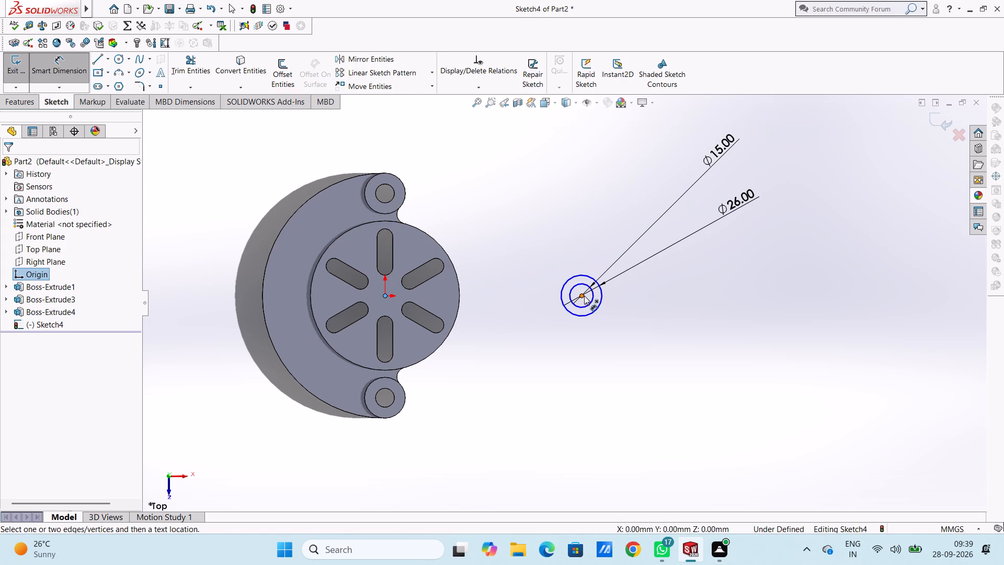
pyautogui.click(584, 296)
pyautogui.scroll(5, 525, 420)
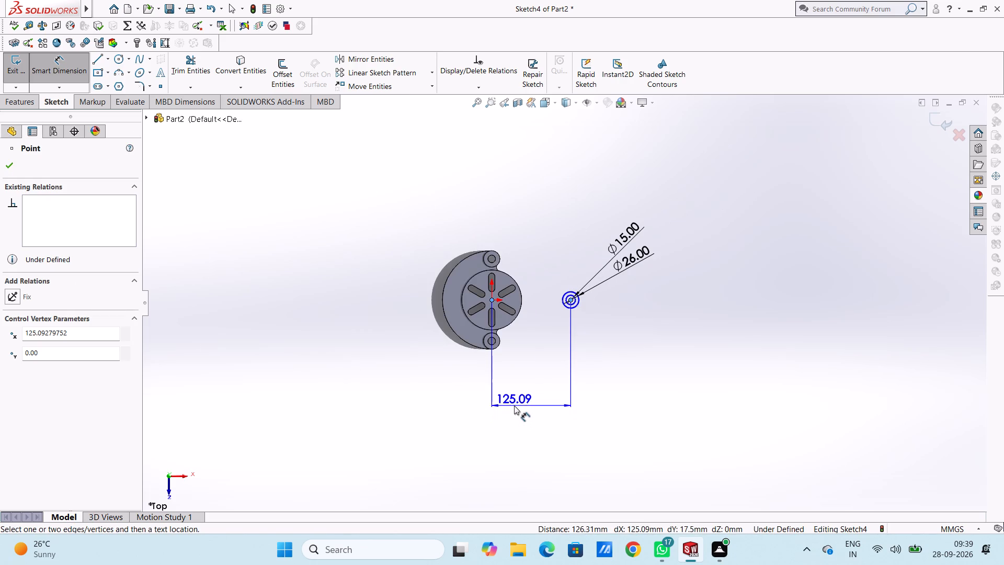
pyautogui.click(523, 379)
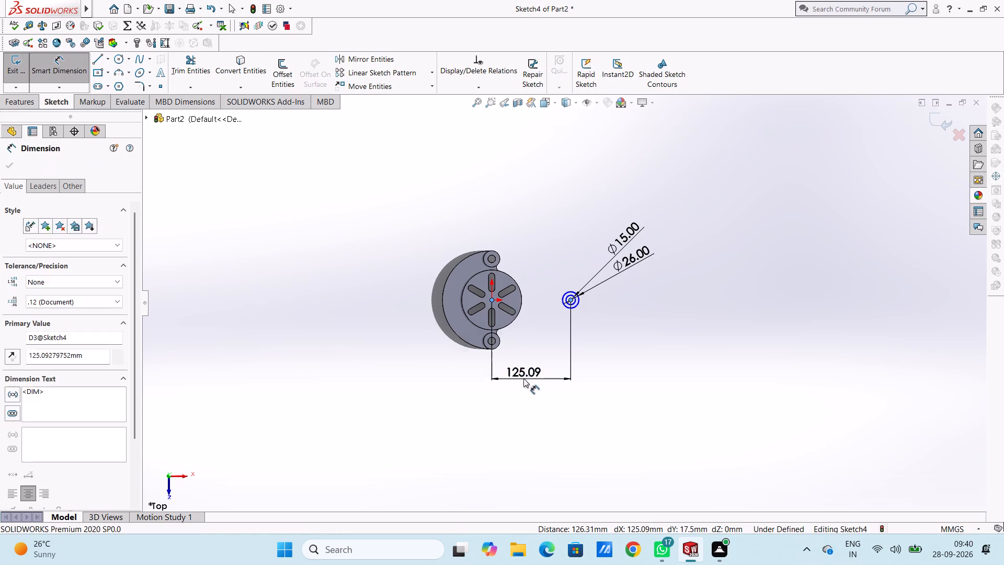
pyautogui.write('72')
pyautogui.press('Return')
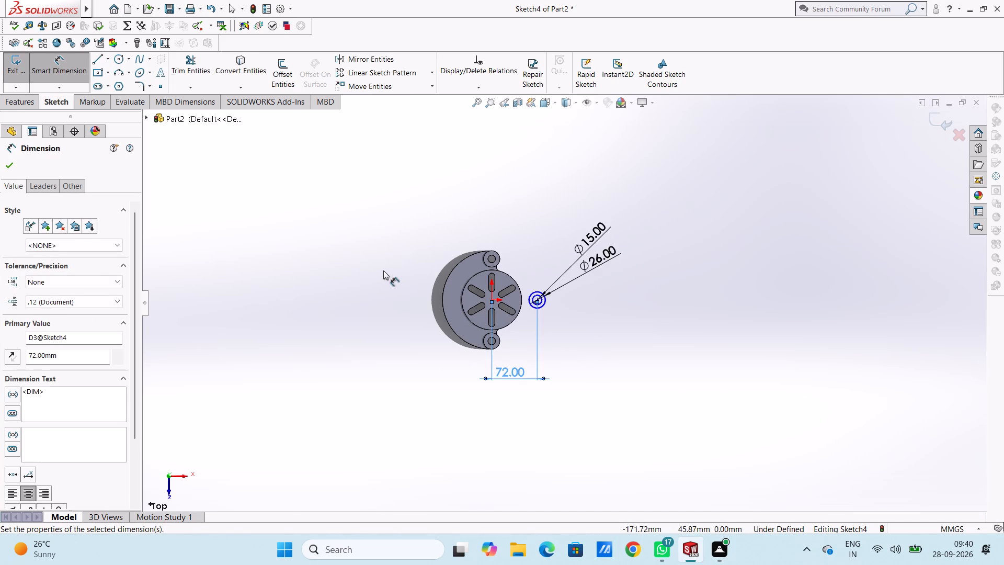
pyautogui.click(383, 270)
# Dimension the vertical distance between the upper lug's centre and the concentric circles' centre as 65 mm.
pyautogui.scroll(-6, 520, 322)
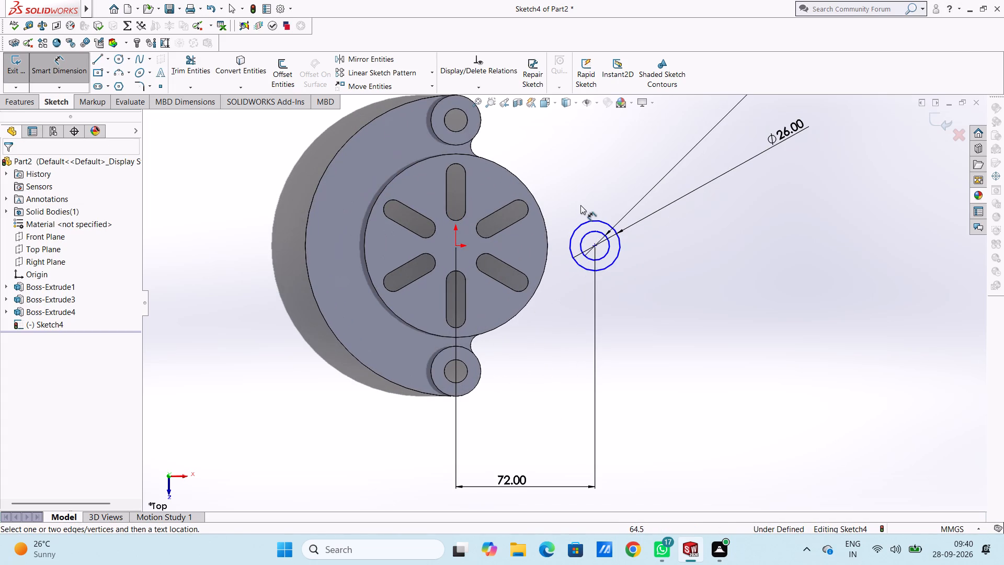
pyautogui.scroll(1, 580, 205)
pyautogui.scroll(-3, 595, 196)
pyautogui.scroll(3, 565, 266)
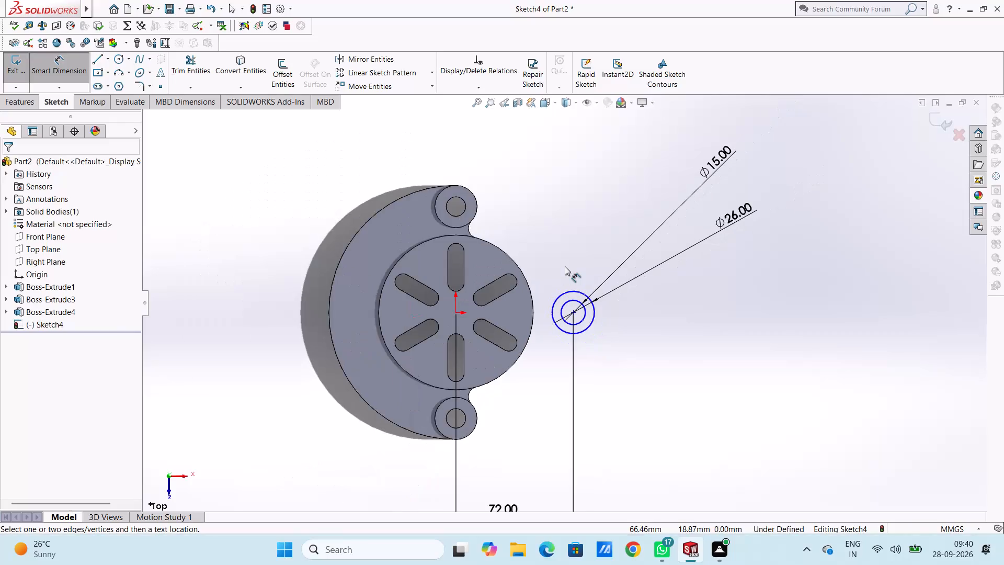
pyautogui.scroll(3, 574, 340)
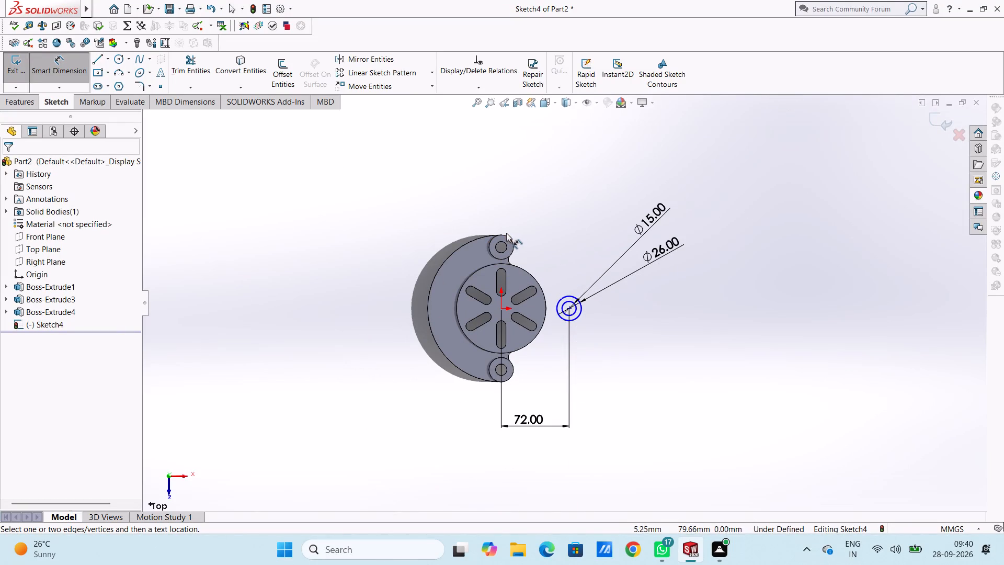
pyautogui.click(499, 234)
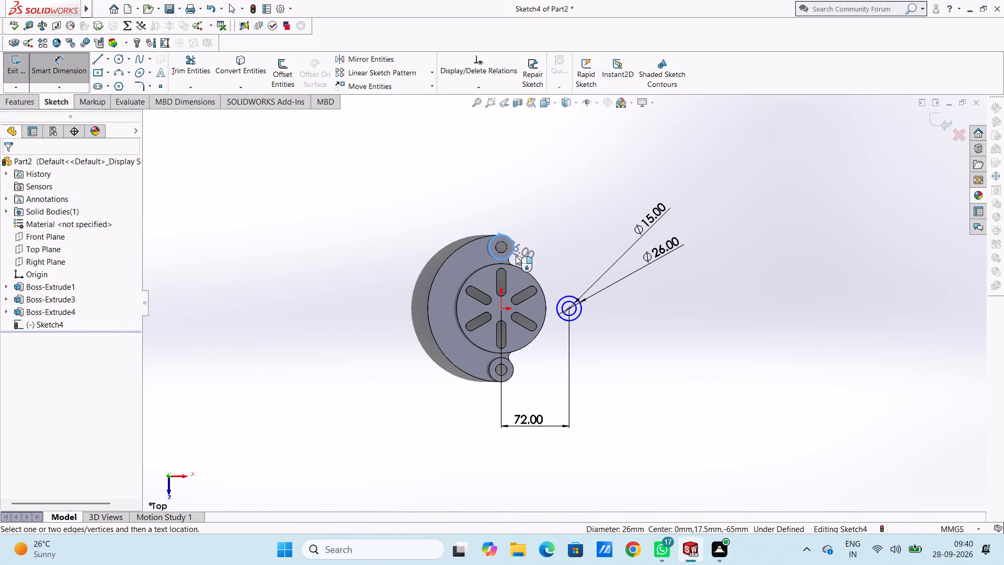
pyautogui.click(568, 307)
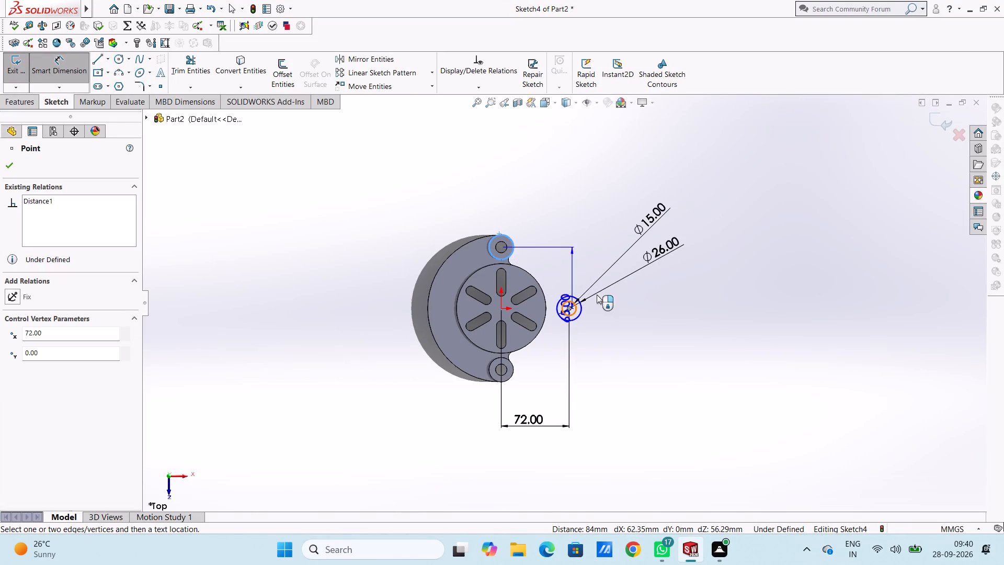
pyautogui.click(790, 271)
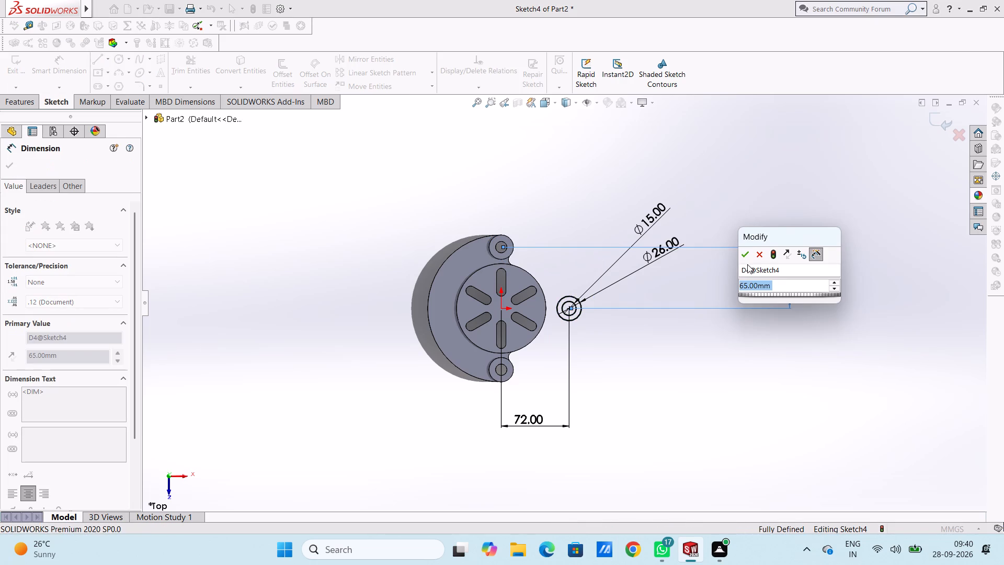
pyautogui.click(746, 257)
pyautogui.click(550, 211)
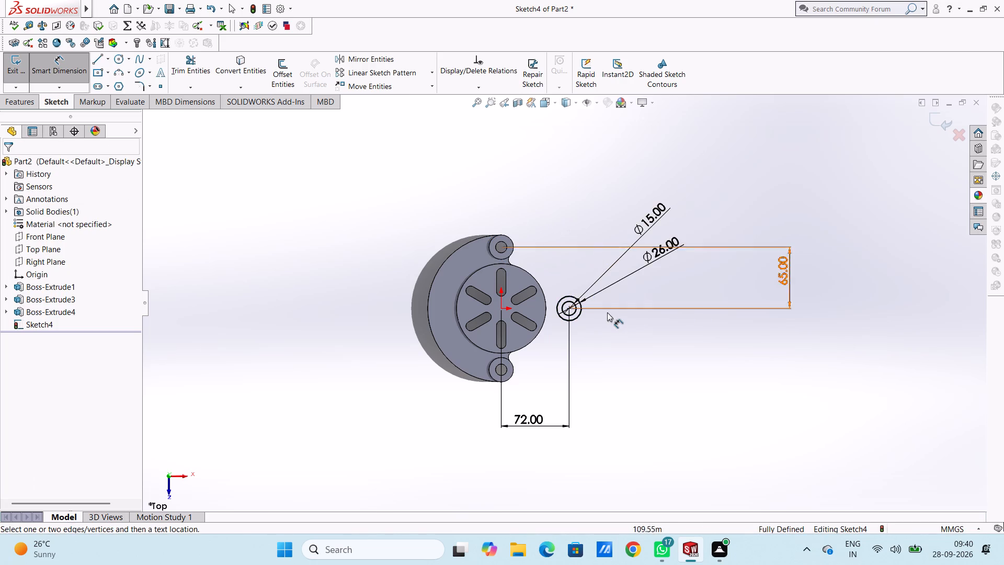
pyautogui.scroll(-4, 609, 321)
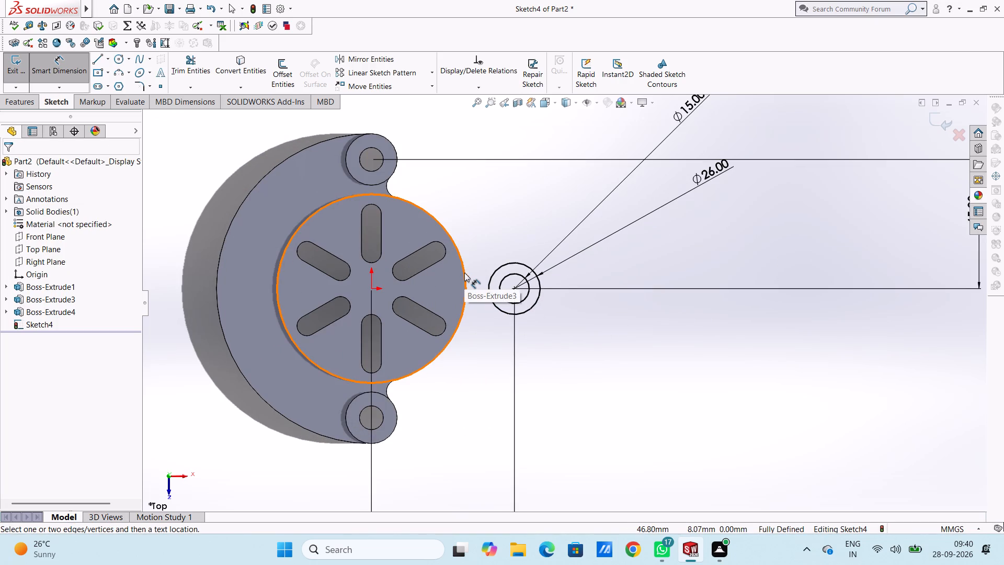
pyautogui.scroll(2, 357, 270)
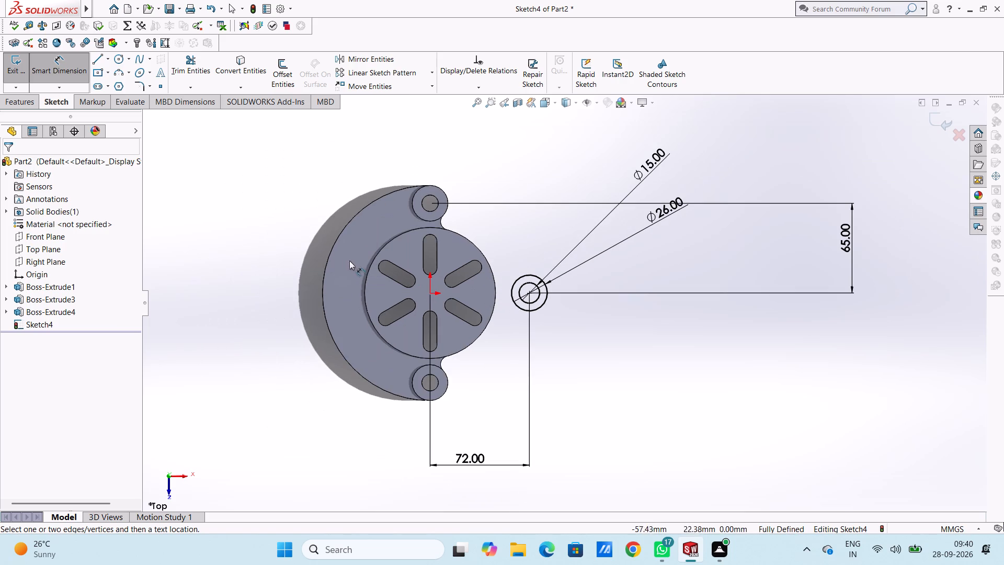
pyautogui.click(64, 71)
# Extrude the concentric-circle sketch as a blind boss 20 mm deep, with the direction reversed towards the plate's underside and Merge result on.
pyautogui.click(25, 104)
pyautogui.click(19, 72)
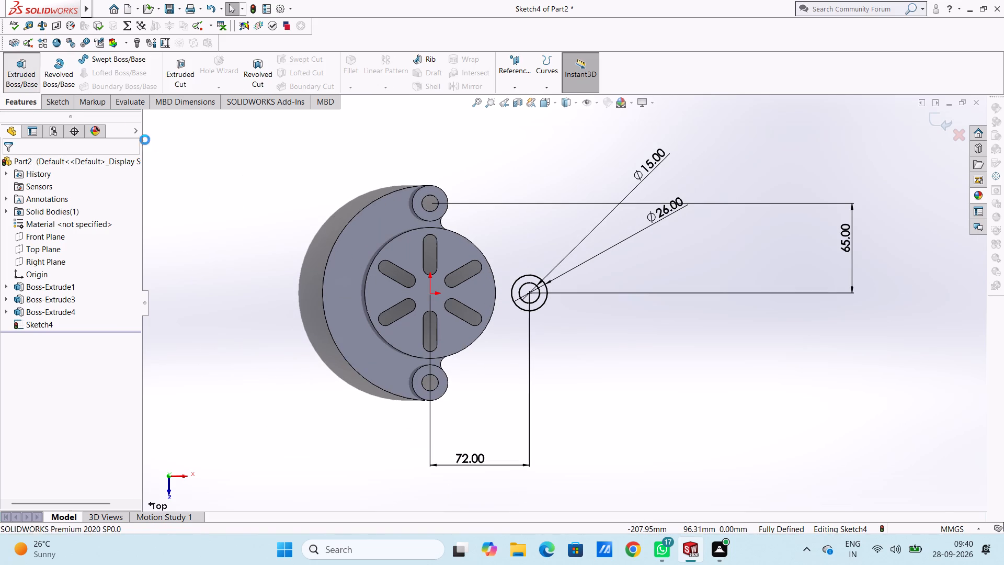
pyautogui.scroll(3, 310, 214)
pyautogui.moveTo(347, 231); pyautogui.dragTo(235, 200, button='middle')
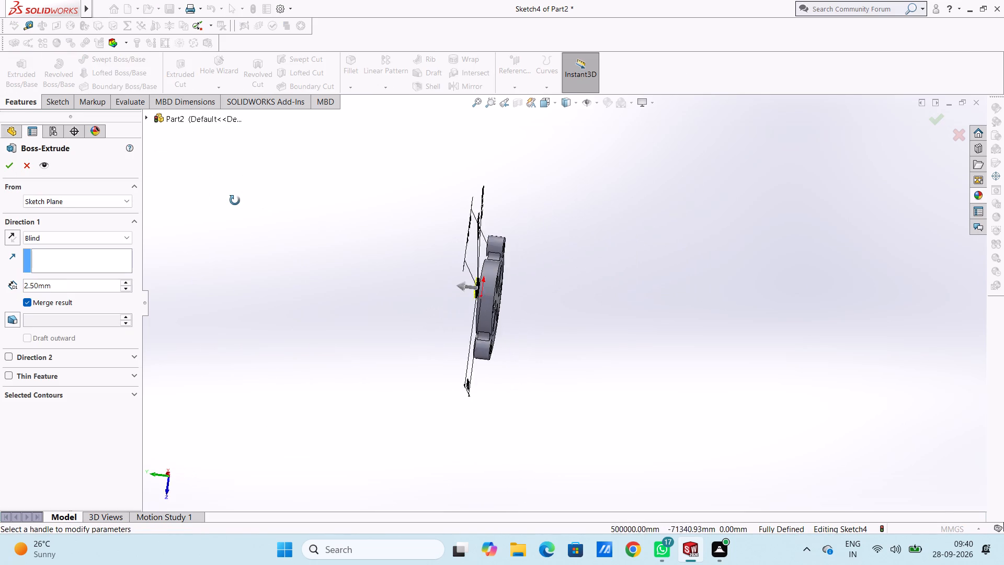
pyautogui.moveTo(235, 200); pyautogui.dragTo(252, 216, button='middle')
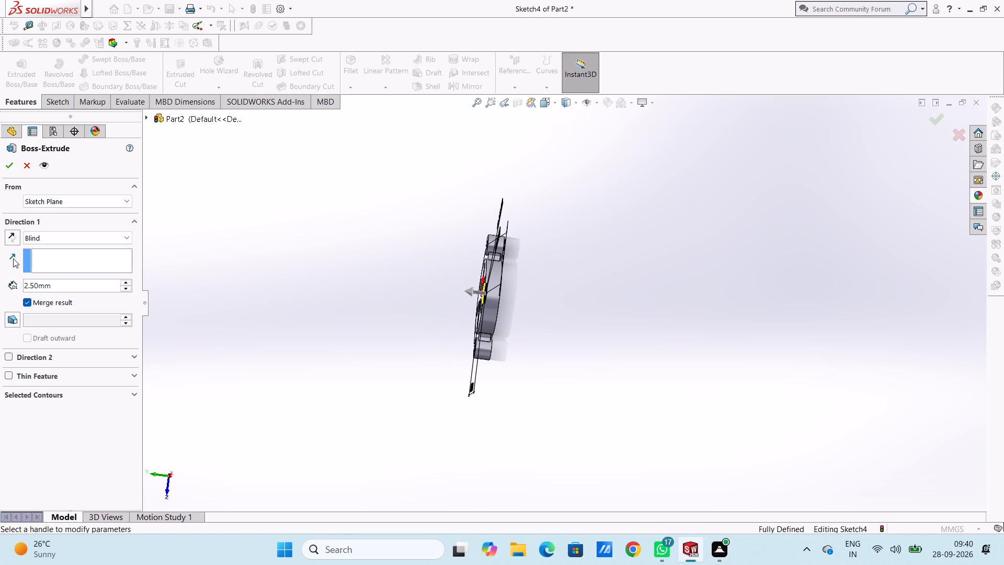
pyautogui.click(14, 233)
pyautogui.doubleClick(87, 285)
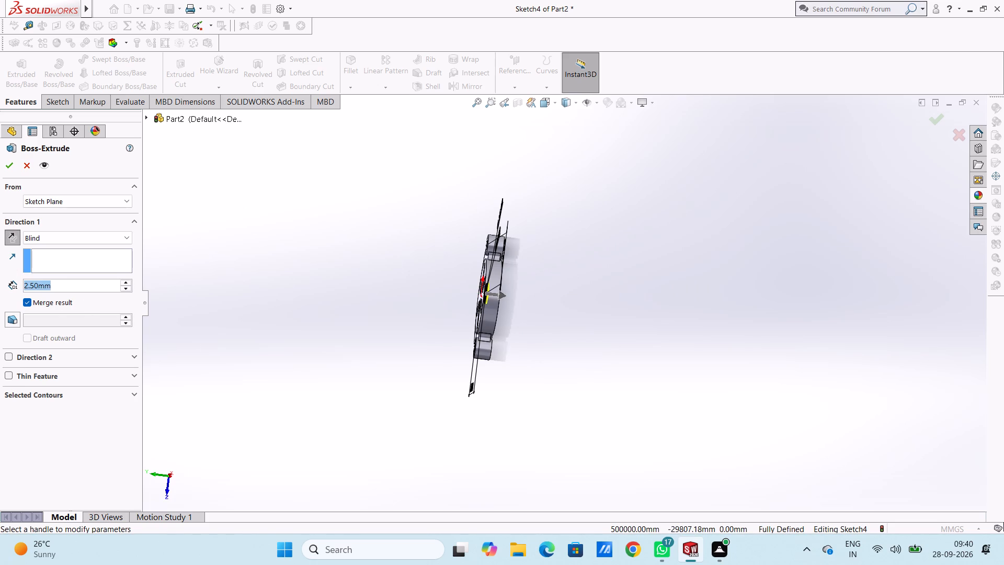
pyautogui.write('20')
pyautogui.press('Return')
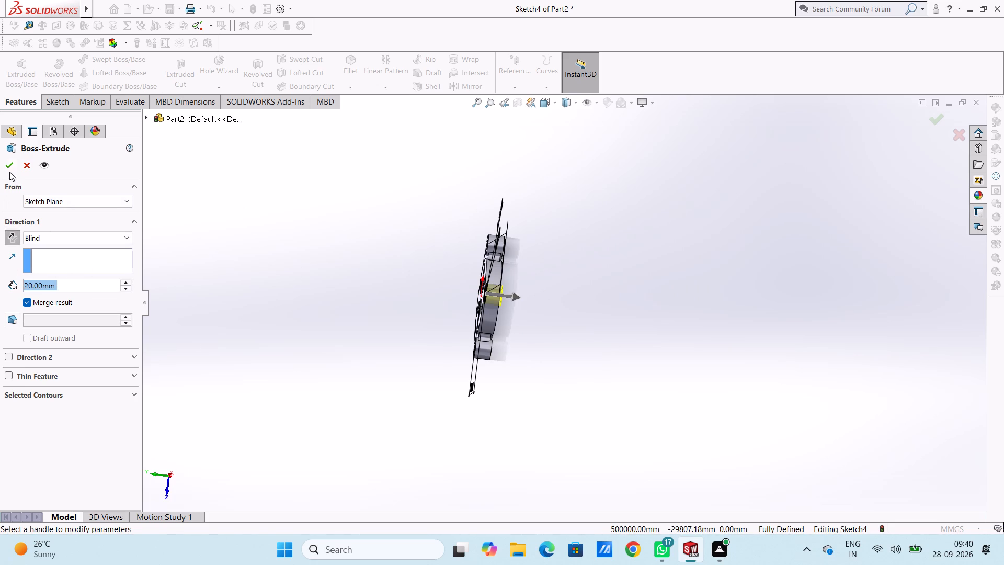
pyautogui.click(8, 170)
pyautogui.click(292, 222)
# Examine the new tubular boss and its position relative to the slotted plate from several angles.
pyautogui.moveTo(316, 204); pyautogui.dragTo(369, 233, button='middle')
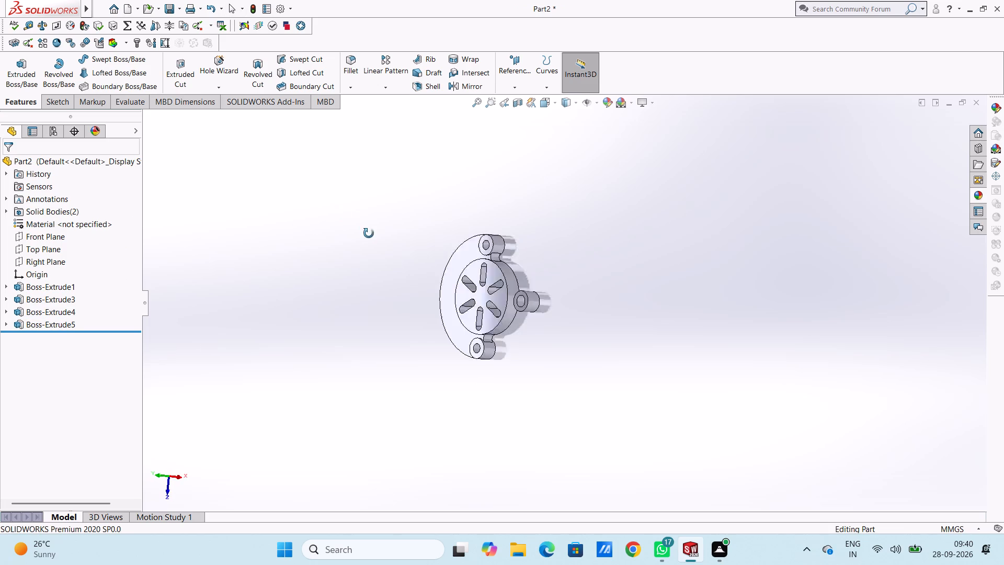
pyautogui.moveTo(369, 233); pyautogui.dragTo(343, 416, button='middle')
pyautogui.moveTo(344, 302); pyautogui.dragTo(345, 340, button='middle')
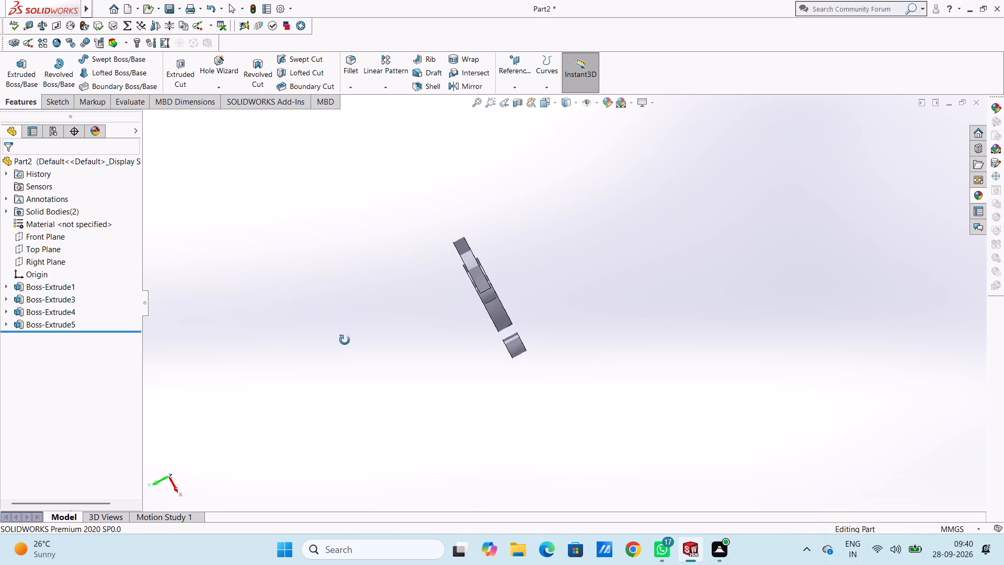
pyautogui.moveTo(345, 340); pyautogui.dragTo(349, 349, button='middle')
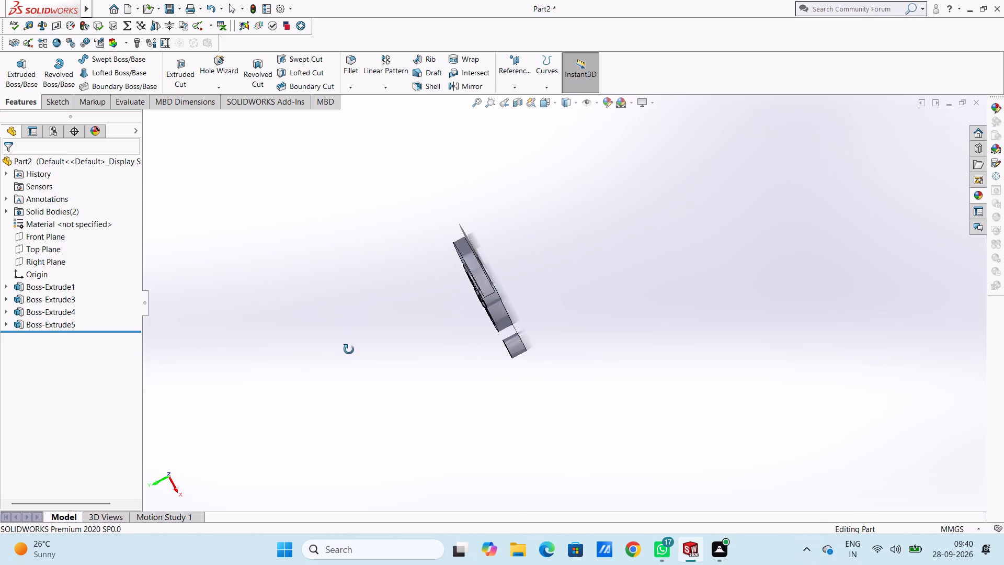
pyautogui.moveTo(349, 349); pyautogui.dragTo(347, 350, button='middle')
pyautogui.scroll(-2, 438, 344)
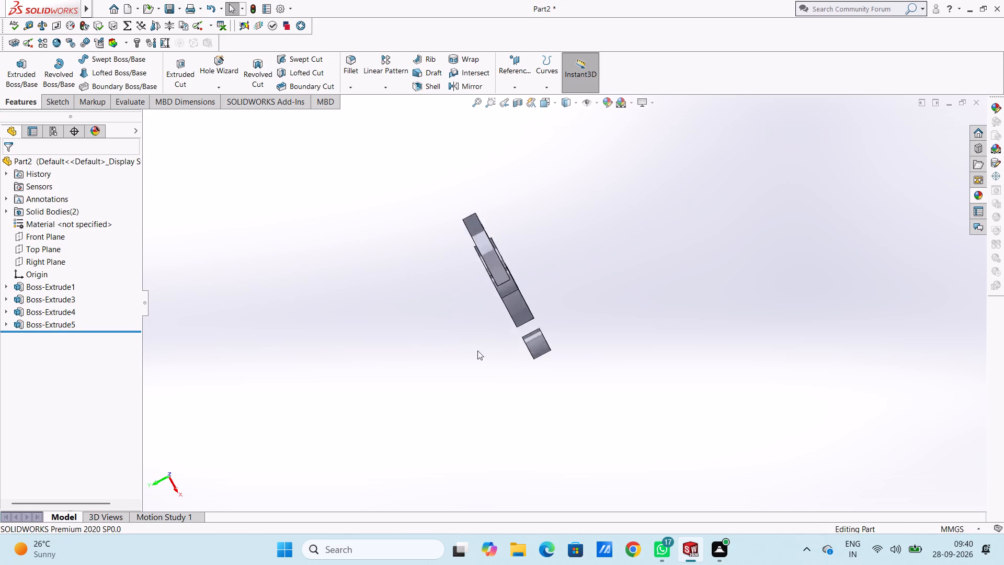
pyautogui.scroll(-4, 477, 351)
pyautogui.scroll(5, 569, 321)
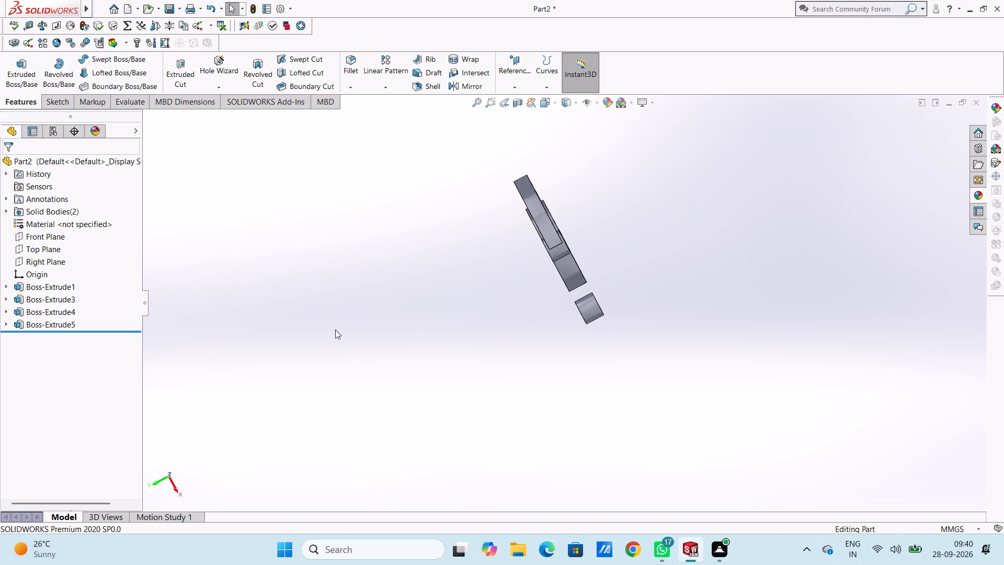
pyautogui.moveTo(328, 337); pyautogui.dragTo(423, 237, button='middle')
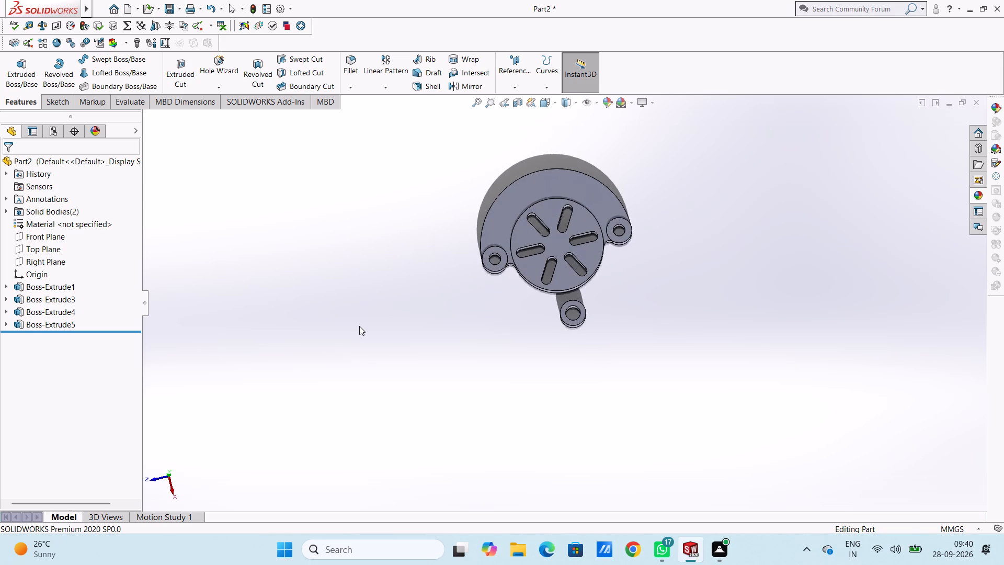
pyautogui.moveTo(432, 337); pyautogui.dragTo(426, 167, button='middle')
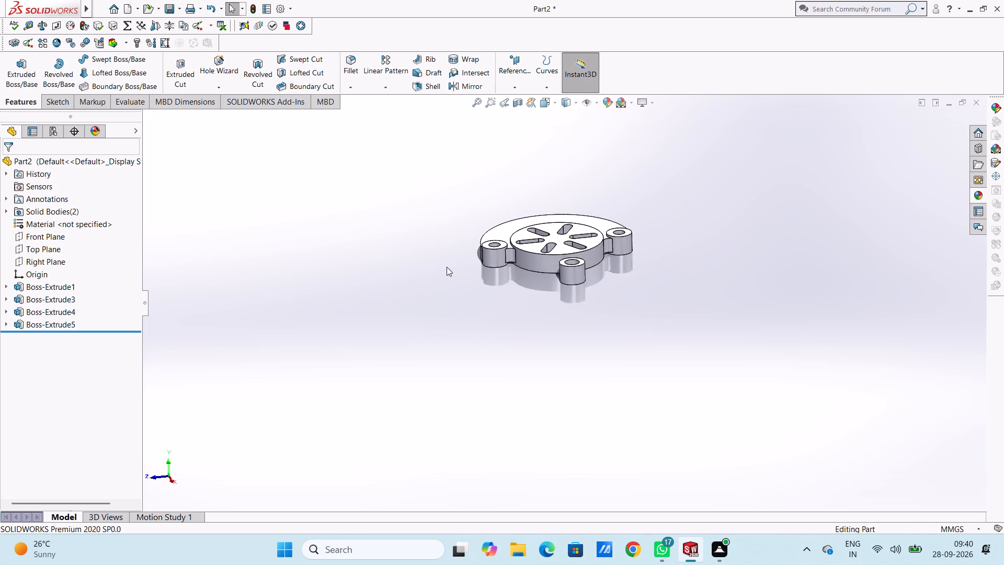
pyautogui.moveTo(486, 309); pyautogui.dragTo(507, 301, button='middle')
# Set up a 0.5 mm symmetric fillet on the top and bottom outer edges of the separate tubular boss.
pyautogui.scroll(-4, 619, 260)
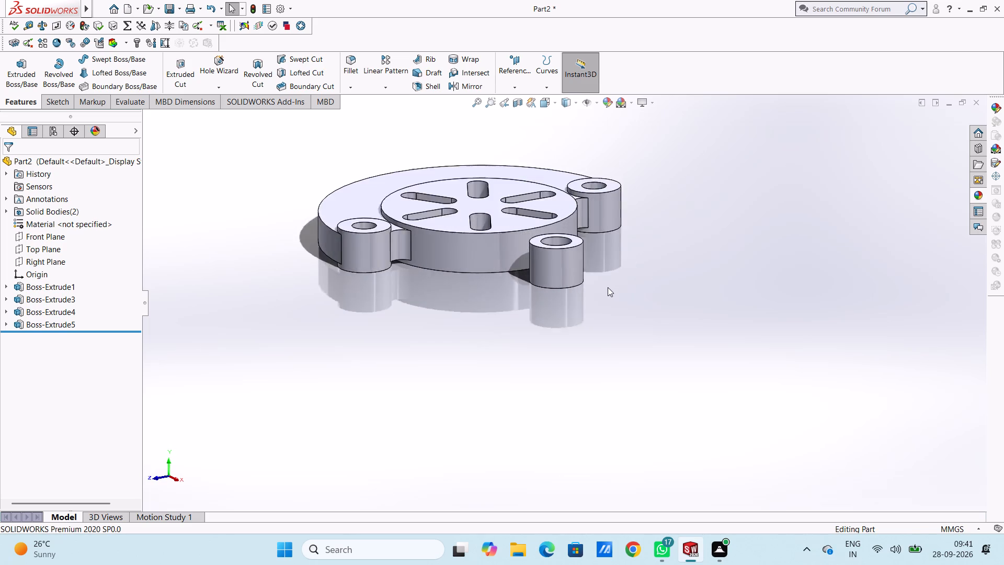
pyautogui.scroll(-1, 608, 287)
pyautogui.scroll(-4, 547, 227)
pyautogui.click(349, 55)
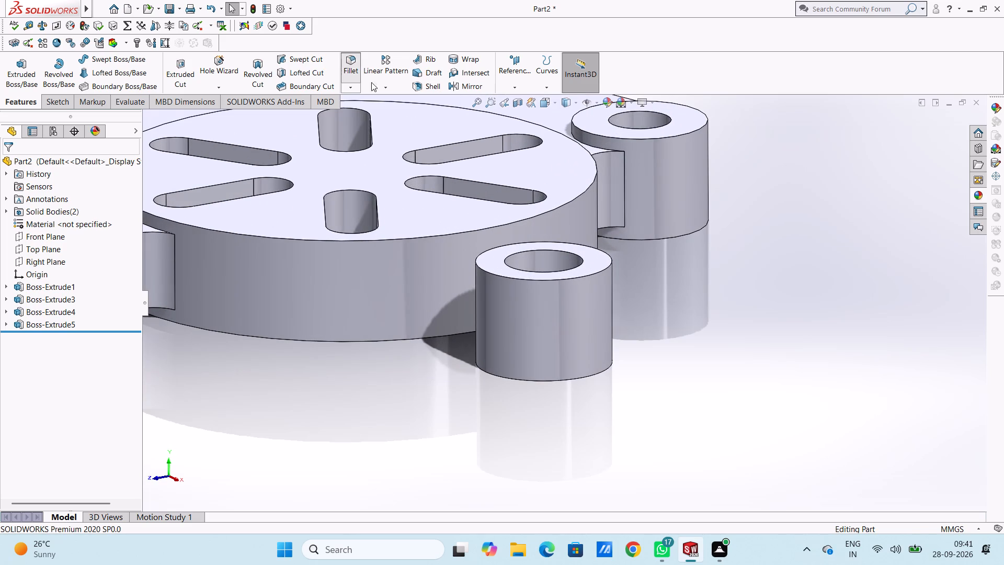
pyautogui.click(582, 277)
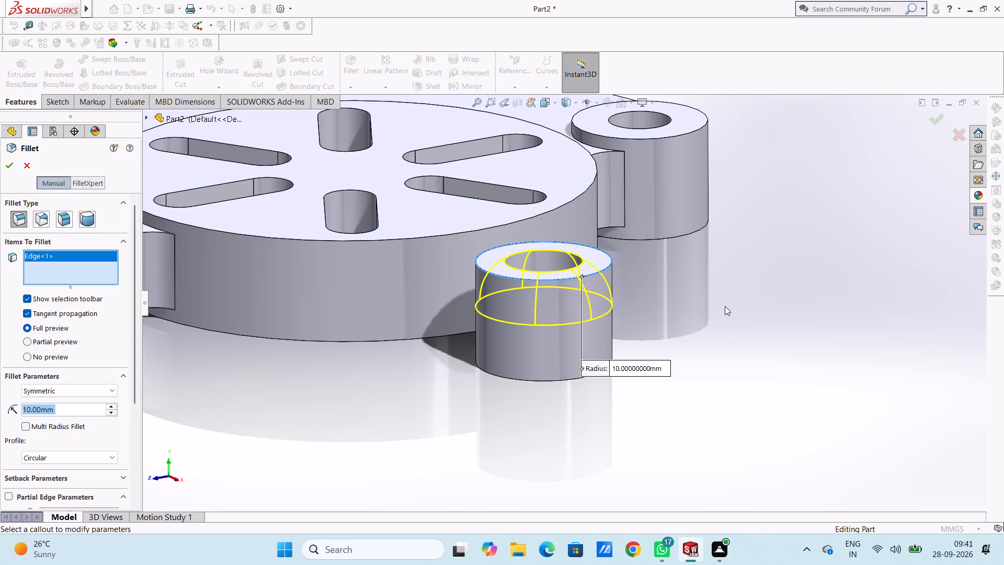
pyautogui.press('1')
pyautogui.press('Return')
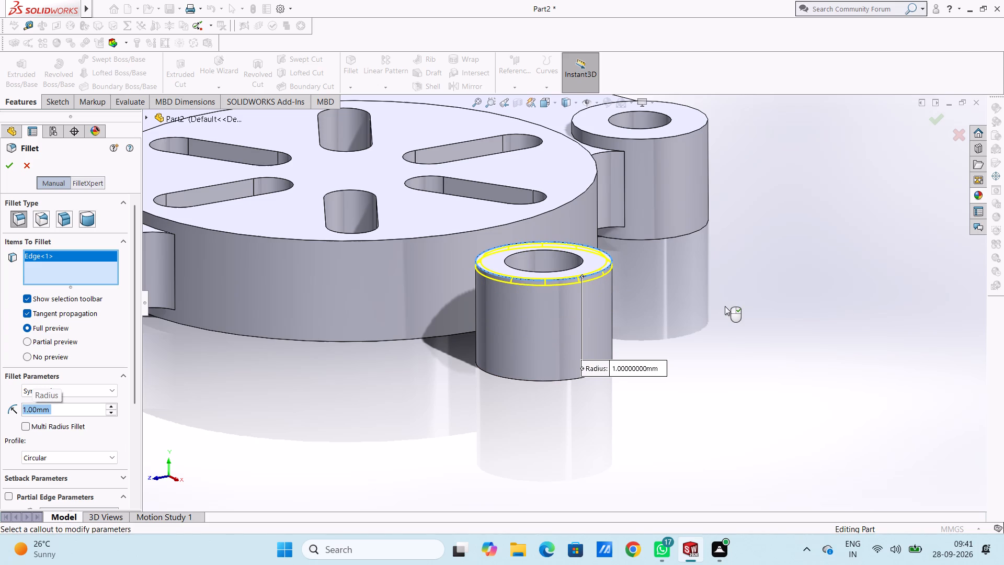
pyautogui.click(554, 381)
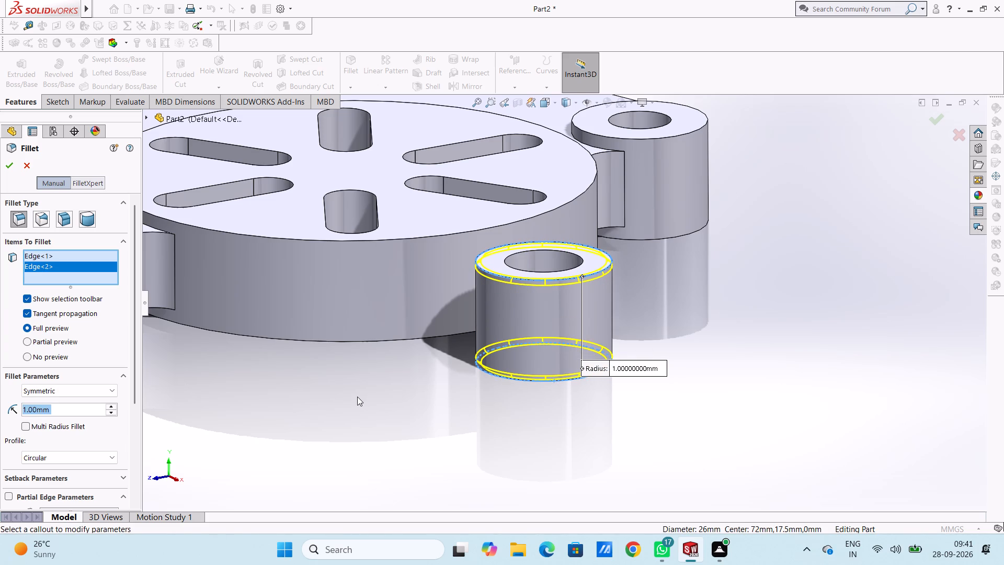
pyautogui.write('0.5')
pyautogui.press('Return')
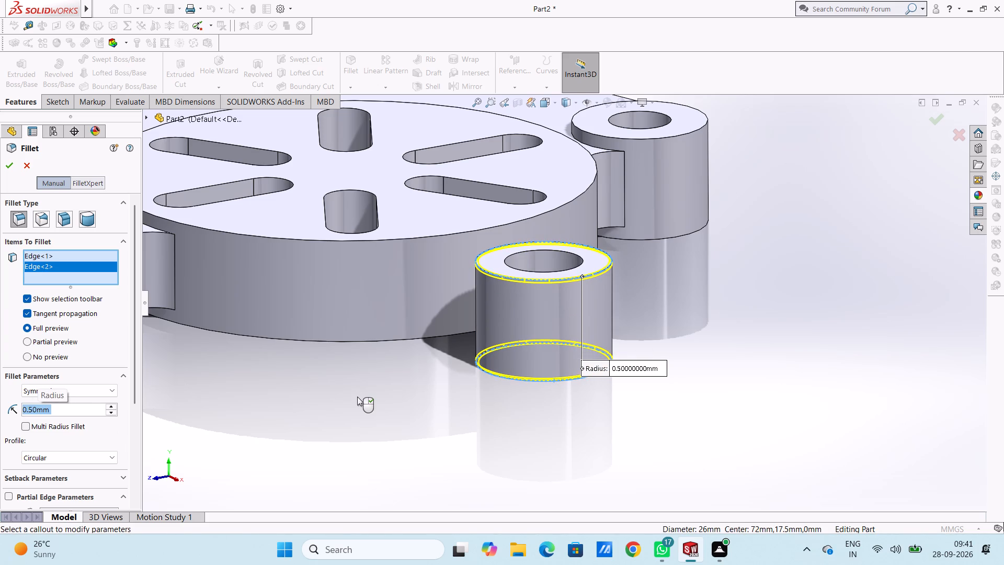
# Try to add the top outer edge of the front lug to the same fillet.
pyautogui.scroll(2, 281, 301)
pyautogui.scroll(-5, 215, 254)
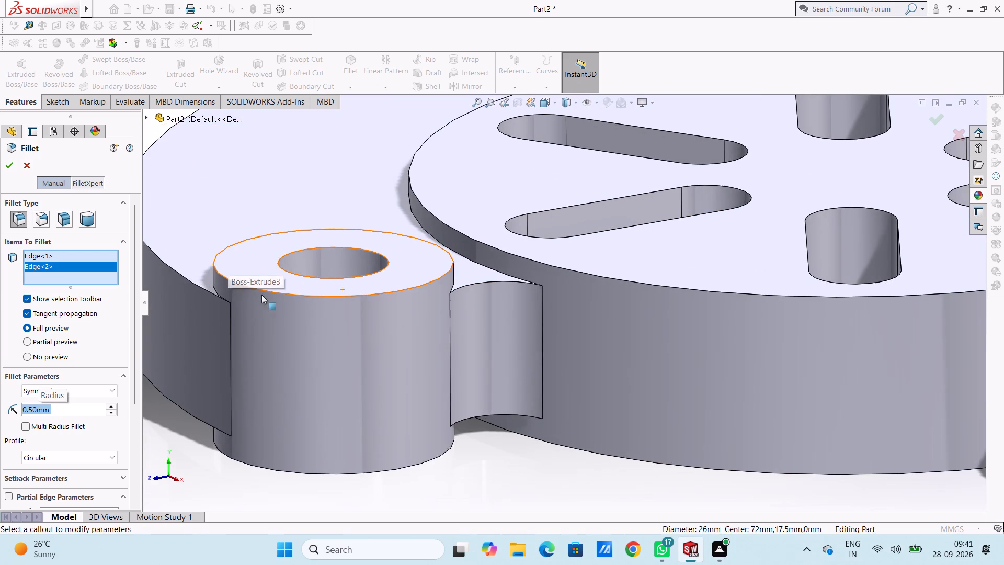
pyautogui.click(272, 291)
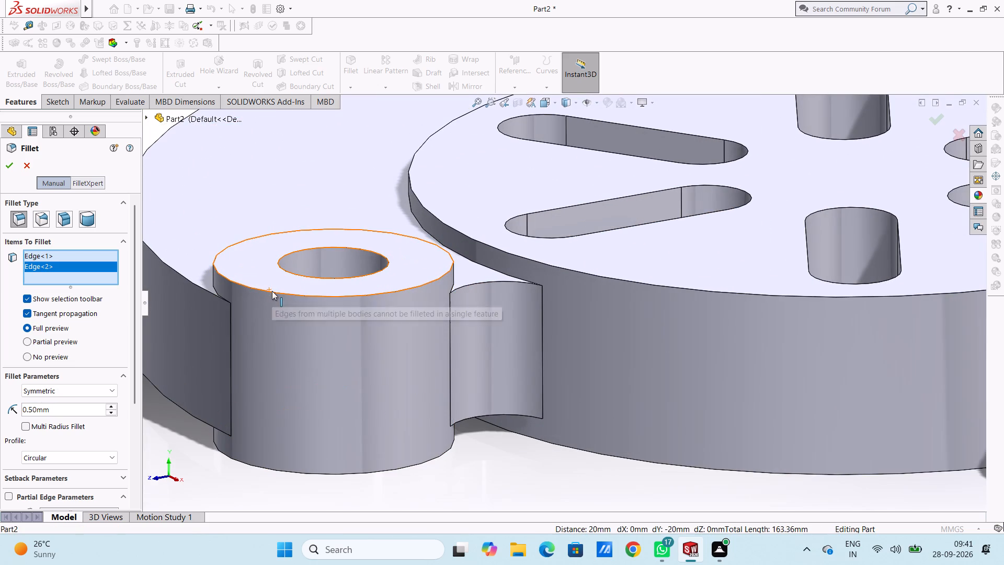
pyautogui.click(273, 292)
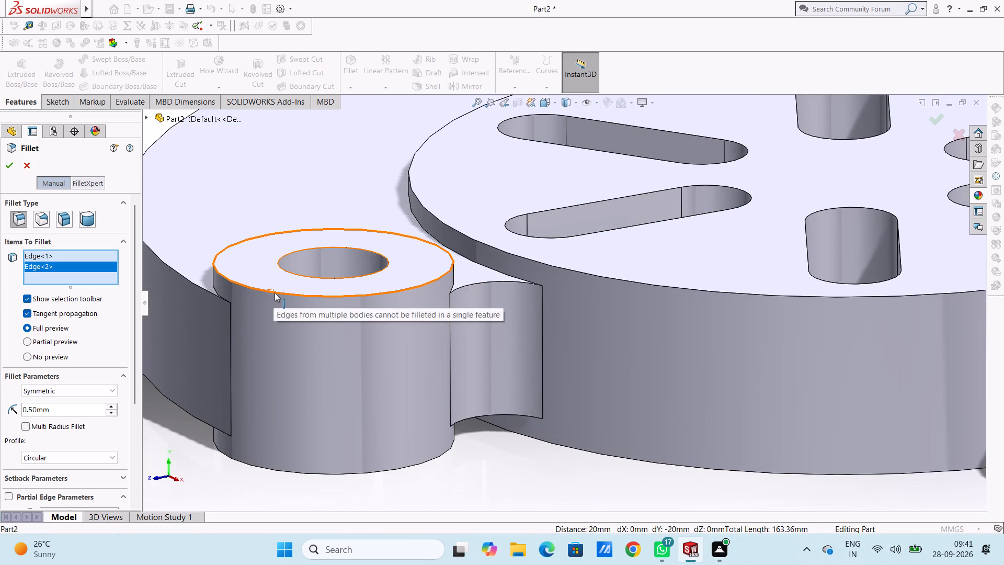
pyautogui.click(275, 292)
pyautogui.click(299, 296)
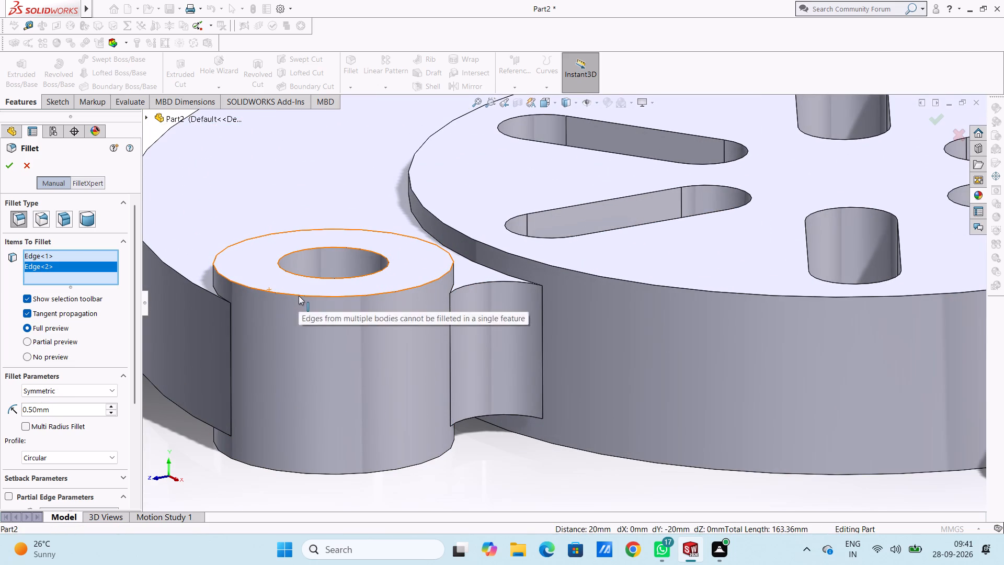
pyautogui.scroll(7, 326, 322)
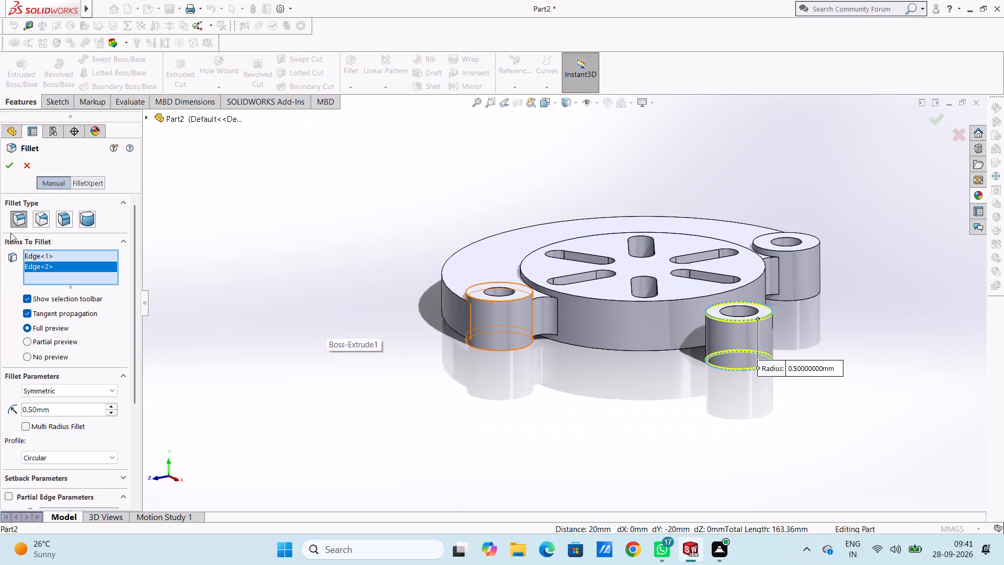
# Apply the 0.5 mm fillet to the separate tubular boss.
pyautogui.click(9, 167)
pyautogui.click(230, 223)
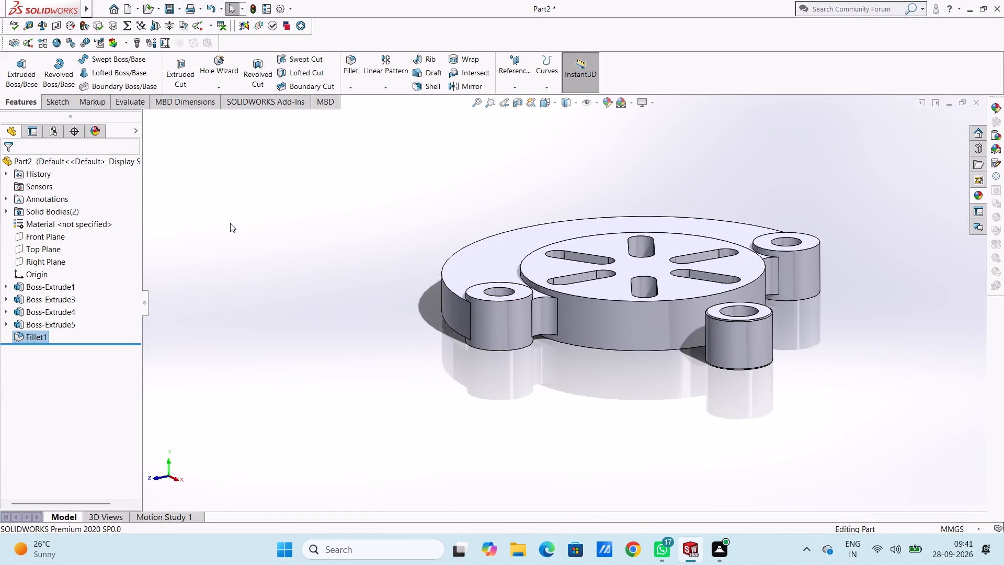
# Start a second fillet of 0.5 mm on the front lug's top face and its bottom outer edge.
pyautogui.scroll(-5, 529, 298)
pyautogui.click(350, 57)
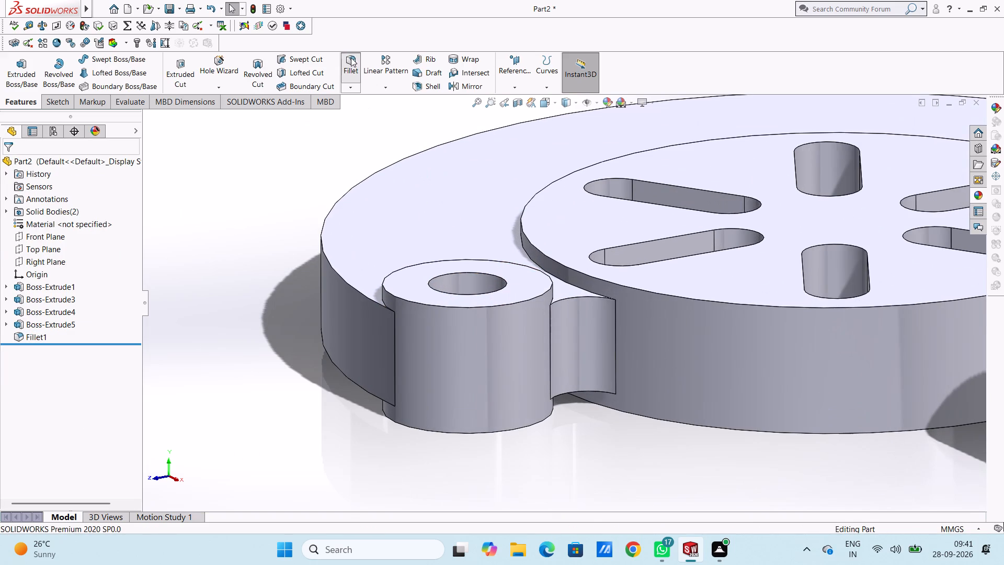
pyautogui.scroll(-5, 562, 304)
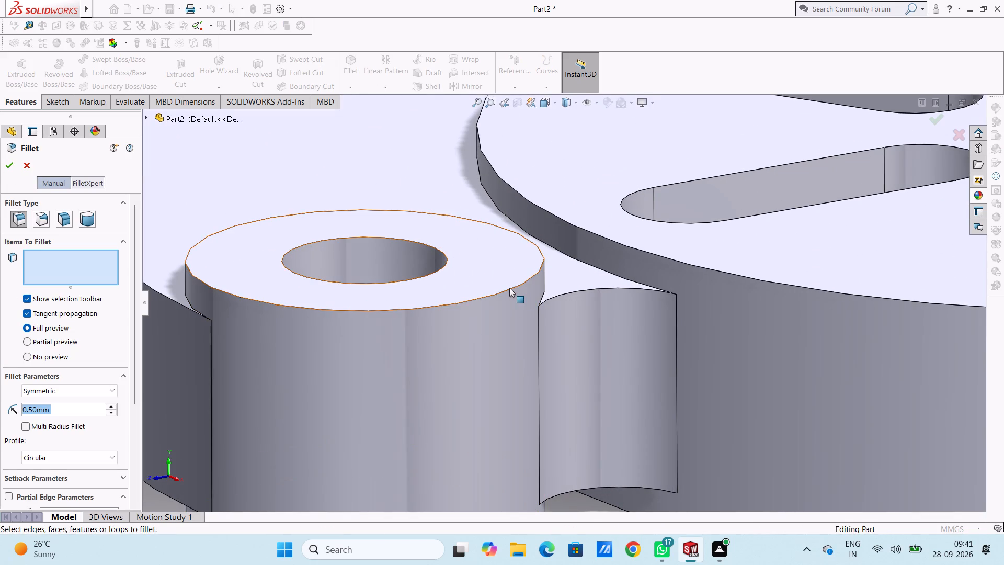
pyautogui.click(509, 288)
pyautogui.scroll(6, 500, 350)
pyautogui.scroll(3, 482, 412)
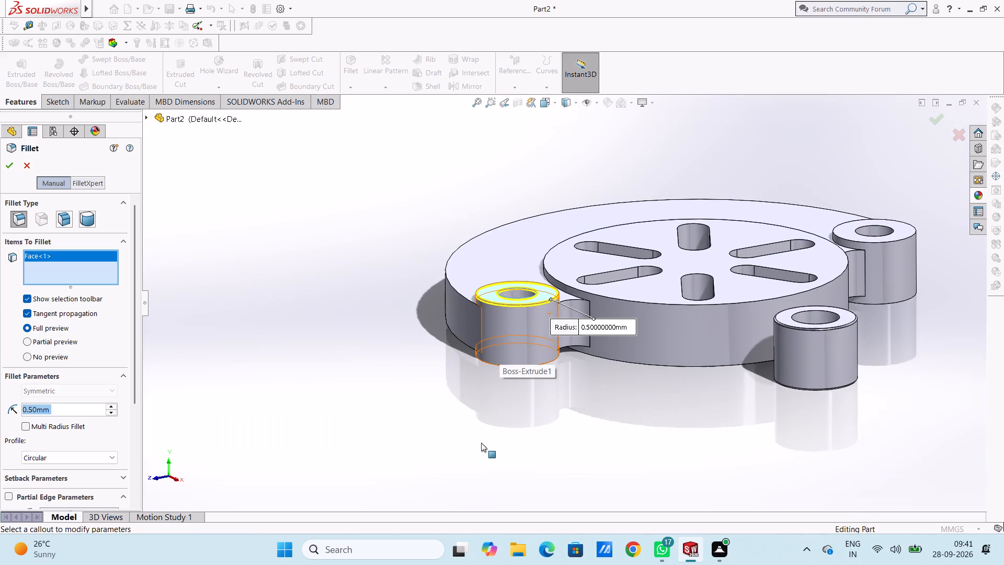
pyautogui.scroll(-6, 528, 372)
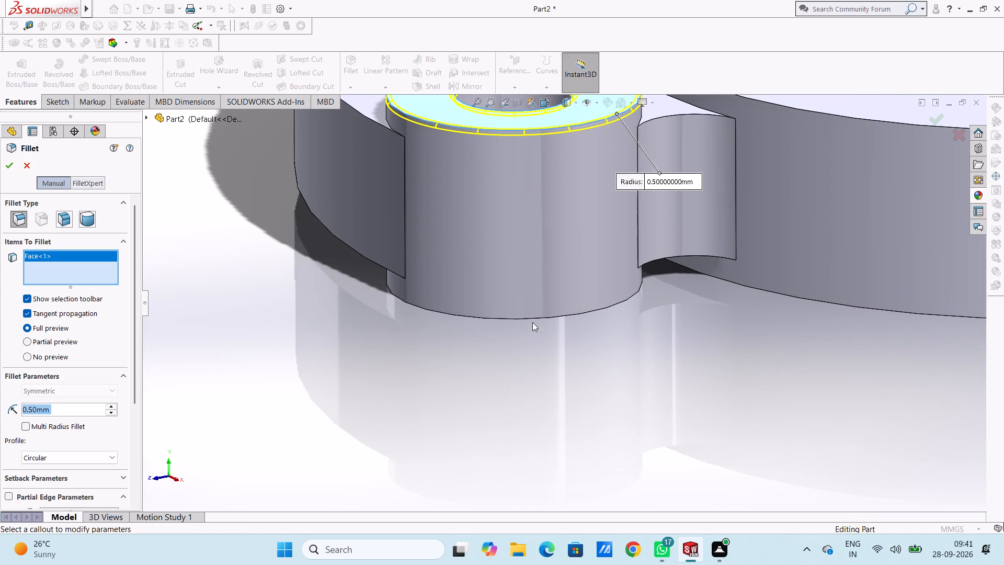
pyautogui.click(532, 319)
pyautogui.scroll(6, 535, 319)
pyautogui.scroll(3, 792, 220)
# Add the other lug's top and bottom outer edges and the edge where the raised slotted disc meets the plate, and apply the fillet.
pyautogui.scroll(-6, 796, 215)
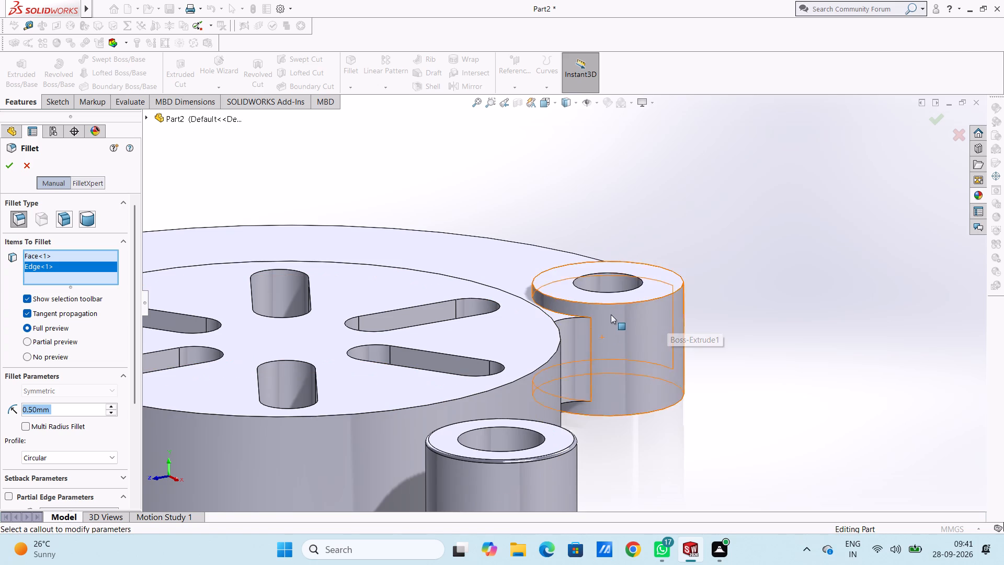
pyautogui.click(632, 304)
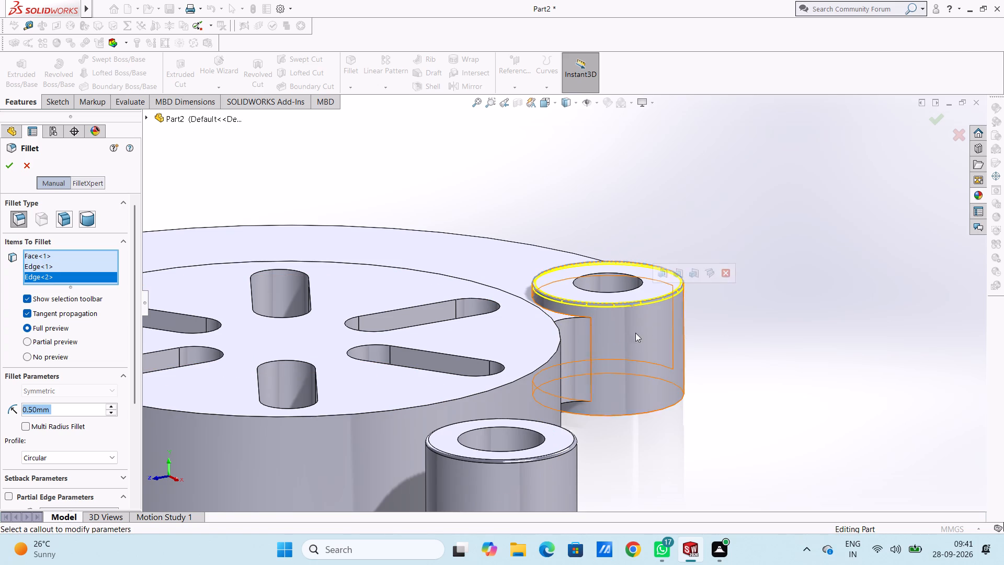
pyautogui.click(640, 414)
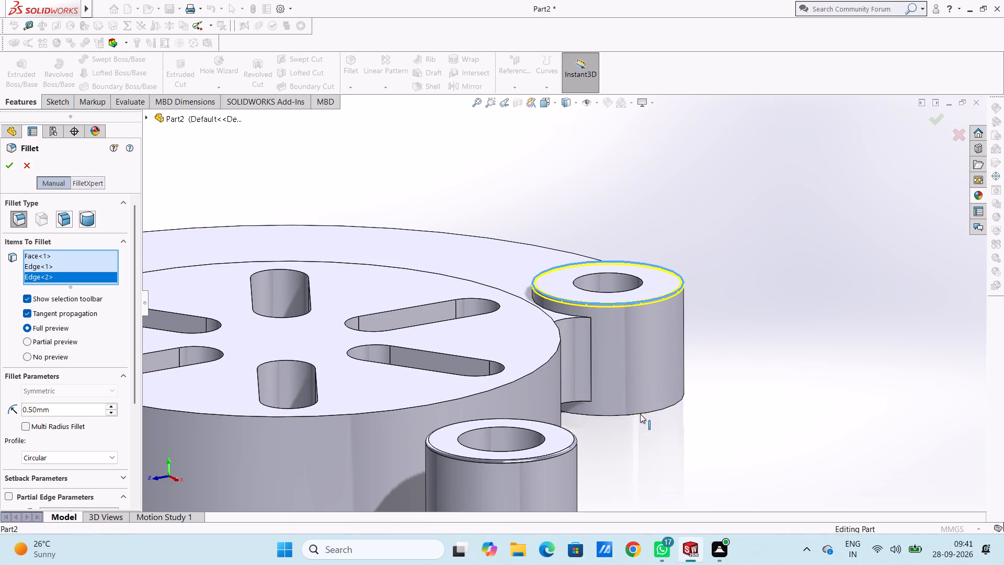
pyautogui.scroll(5, 465, 351)
pyautogui.scroll(-7, 369, 338)
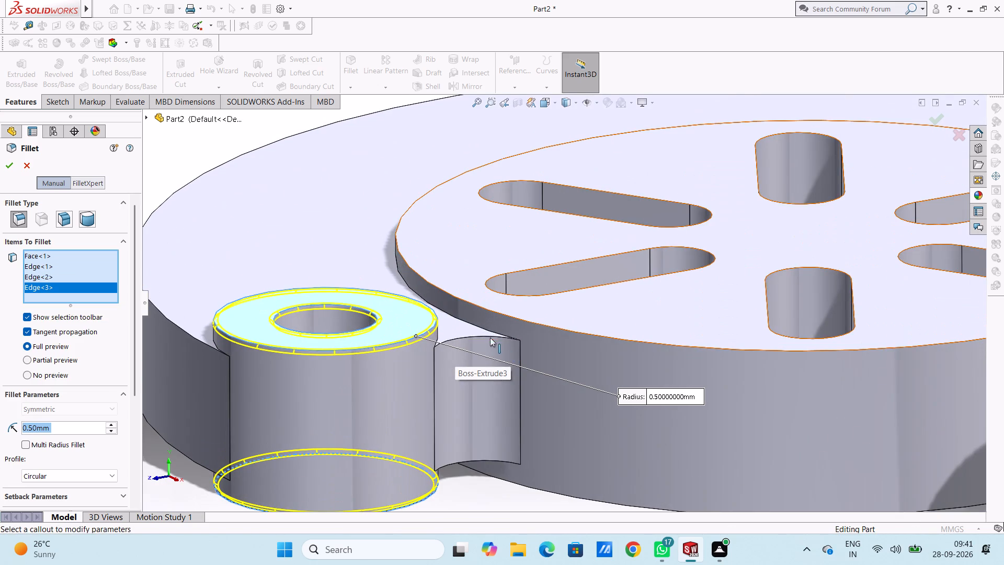
pyautogui.click(488, 330)
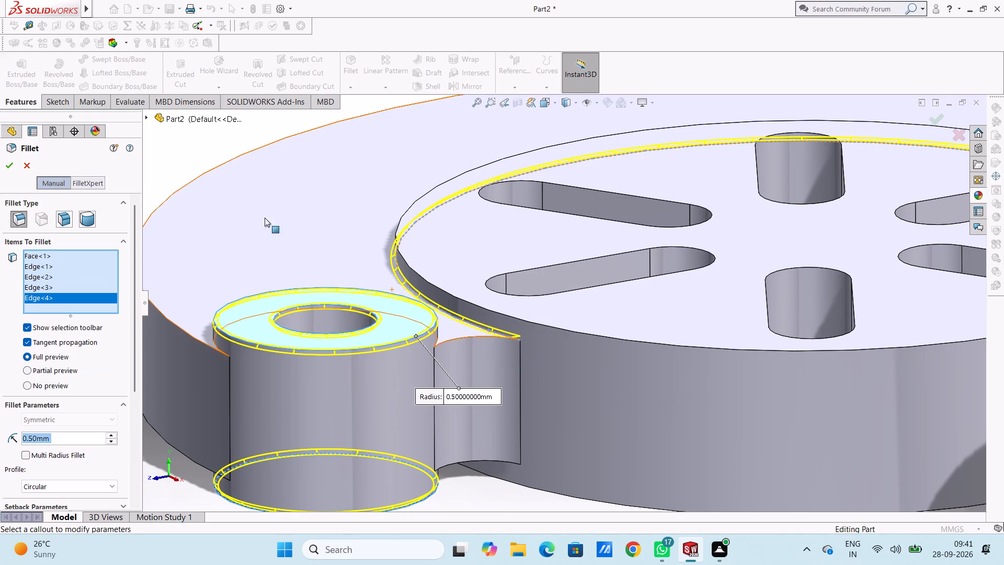
pyautogui.click(10, 166)
# Examine the filleted lugs, slotted disc and separate tubular boss from above and from the side.
pyautogui.scroll(2, 325, 193)
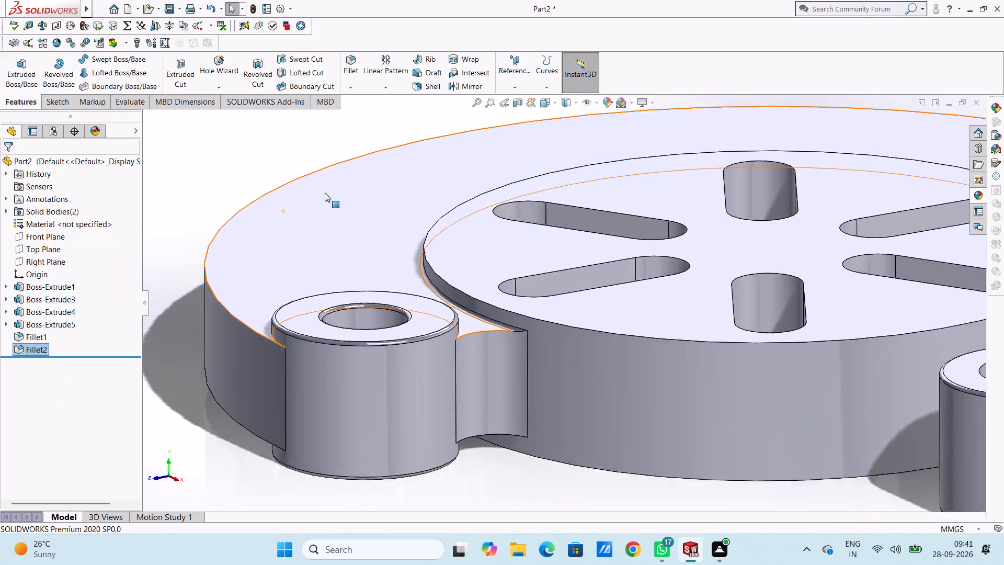
pyautogui.scroll(4, 325, 193)
pyautogui.click(309, 220)
pyautogui.scroll(4, 390, 252)
pyautogui.moveTo(355, 248); pyautogui.dragTo(405, 351, button='middle')
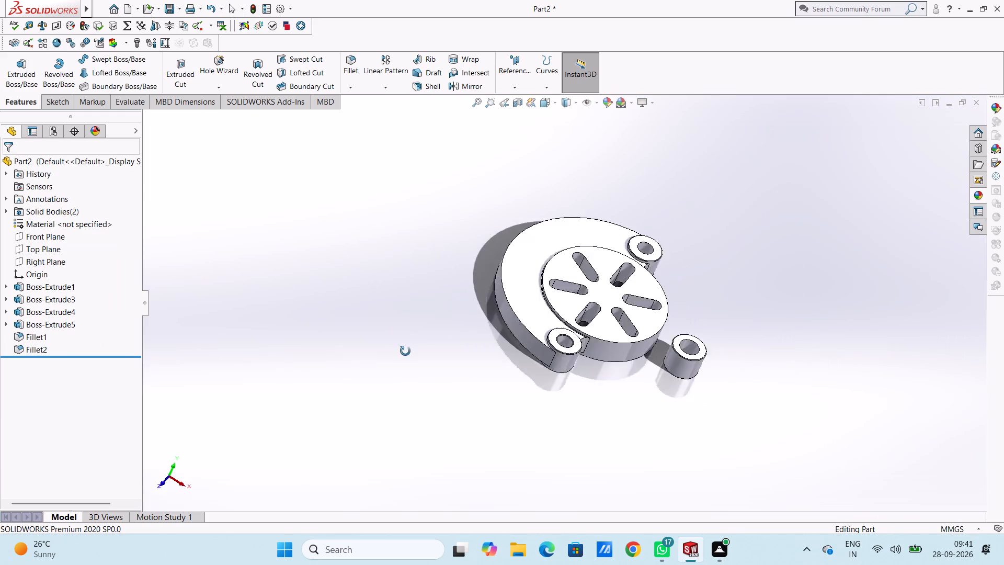
pyautogui.moveTo(405, 351); pyautogui.dragTo(405, 374, button='middle')
pyautogui.moveTo(391, 345); pyautogui.dragTo(364, 186, button='middle')
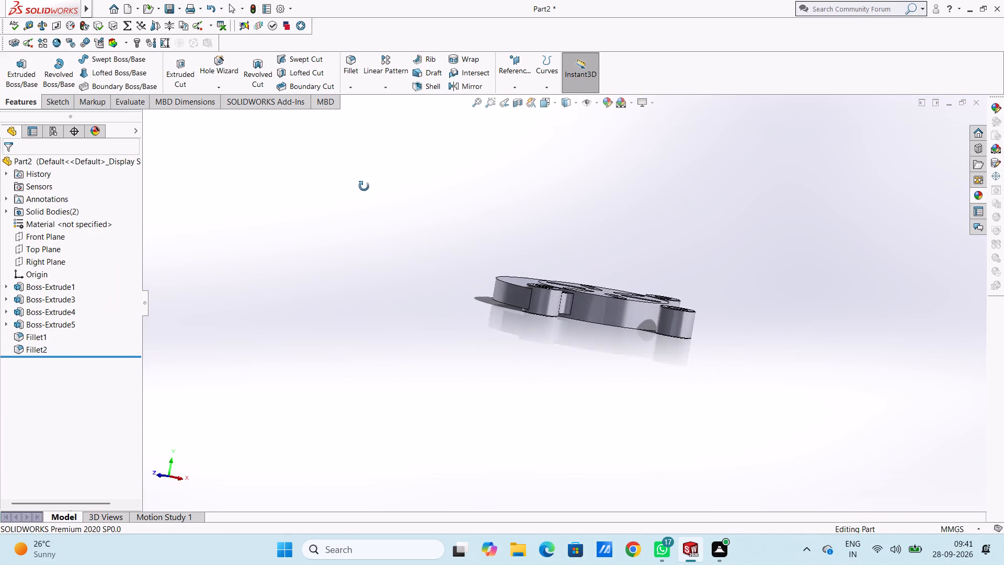
pyautogui.moveTo(364, 186); pyautogui.dragTo(329, 184, button='middle')
pyautogui.moveTo(345, 257); pyautogui.dragTo(333, 240, button='middle')
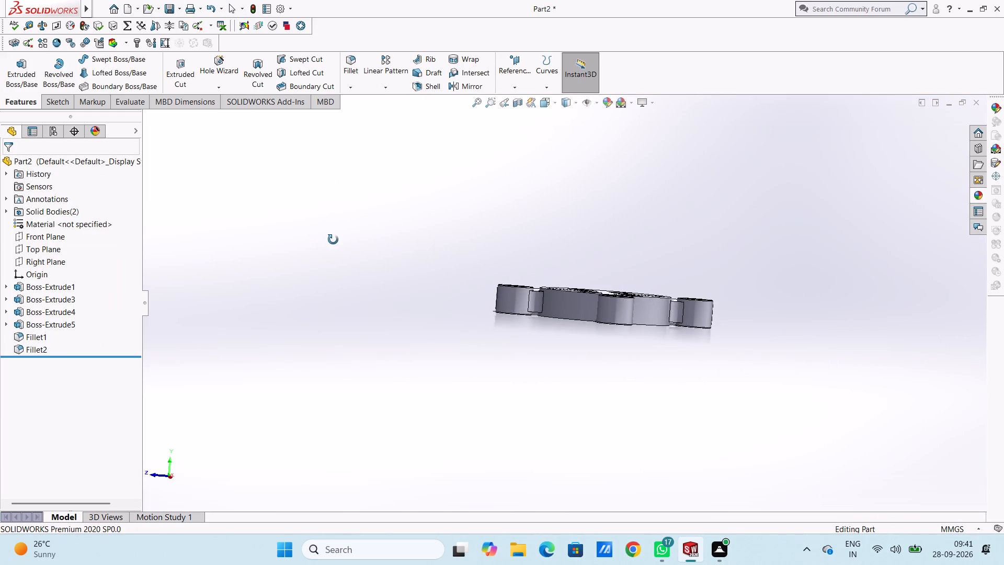
pyautogui.moveTo(333, 240); pyautogui.dragTo(336, 239, button='middle')
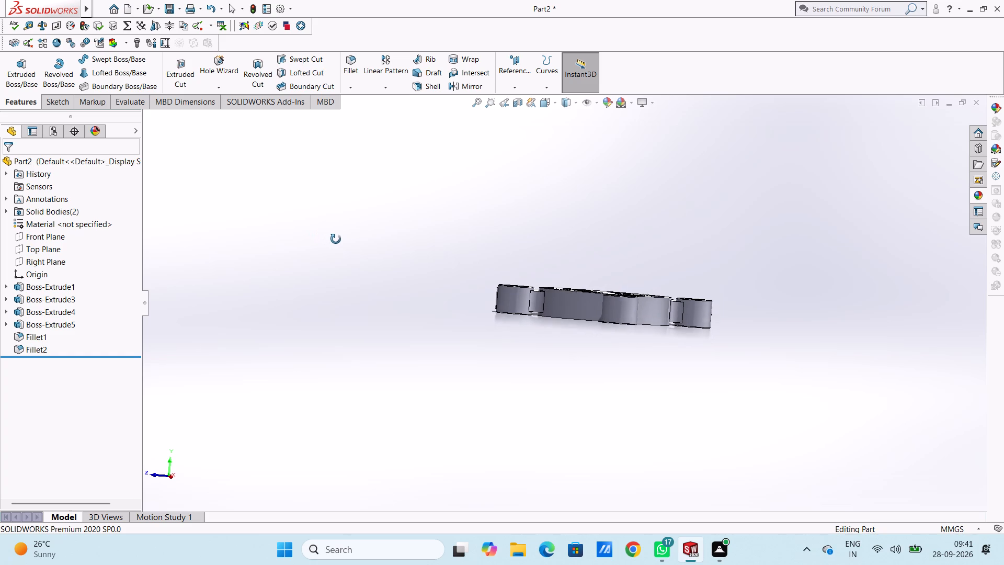
pyautogui.moveTo(336, 239); pyautogui.dragTo(338, 239, button='middle')
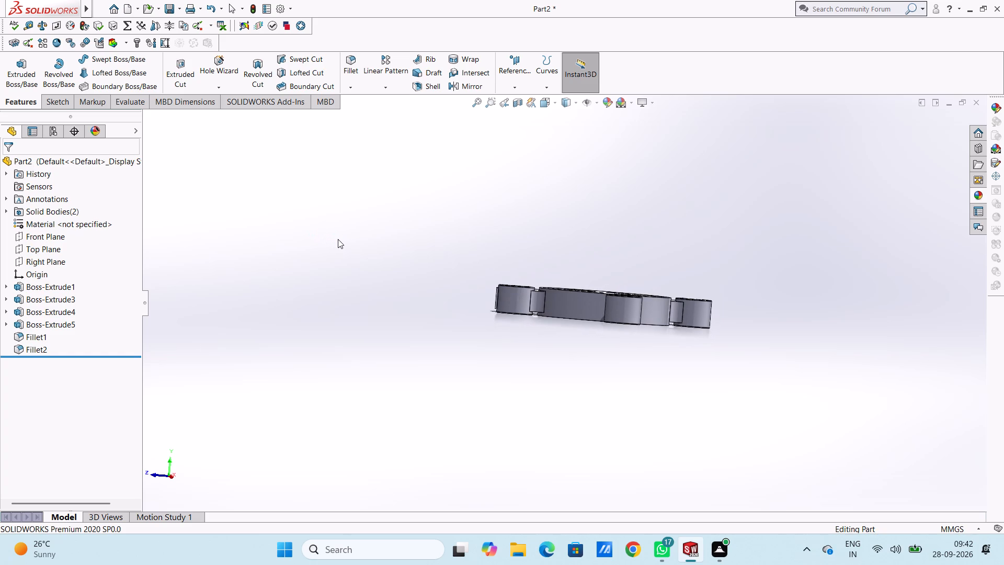
# In the front view, set up a reference plane offset 7.5 mm above the Top Plane.
pyautogui.hotkey('ctrl', '1')
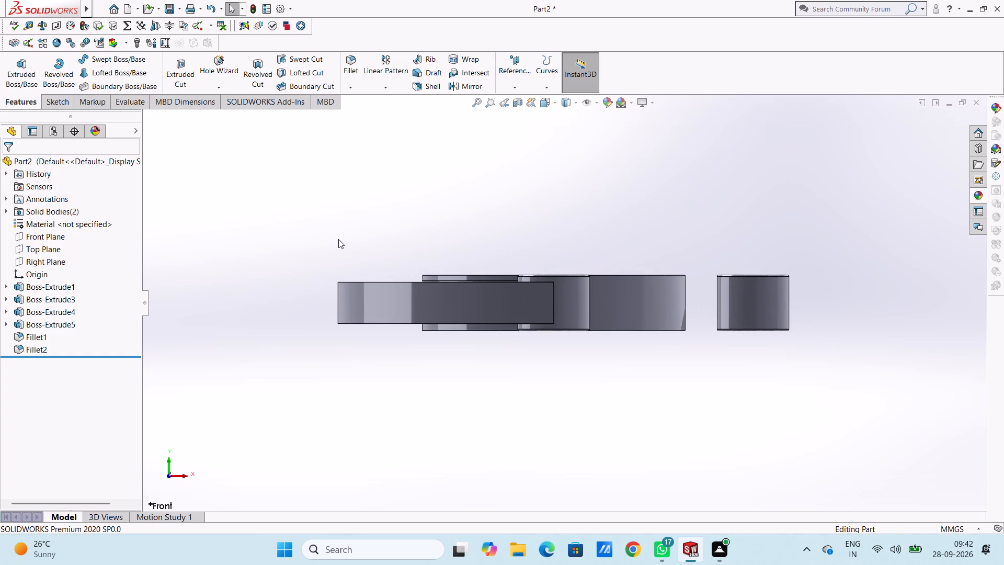
pyautogui.click(515, 57)
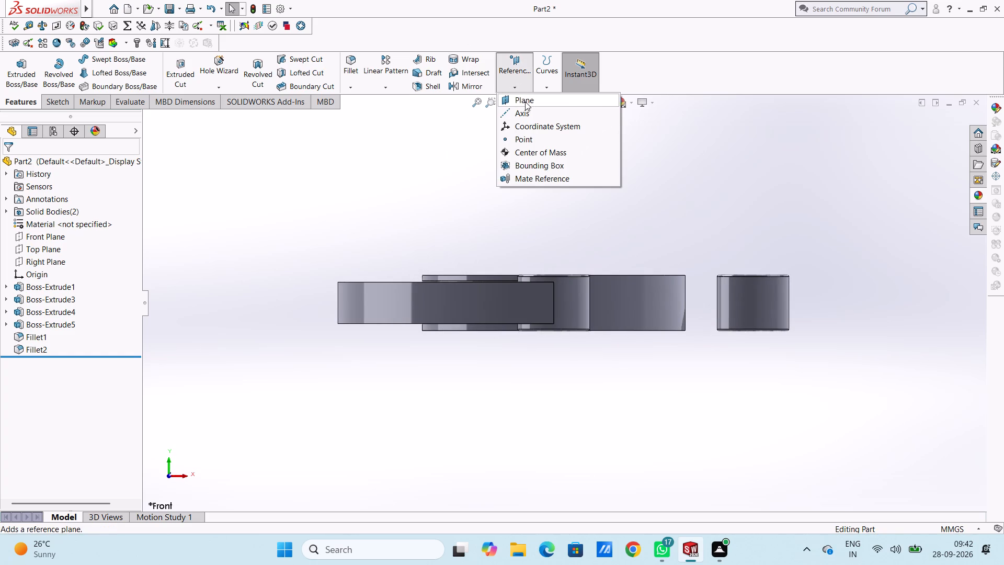
pyautogui.click(525, 101)
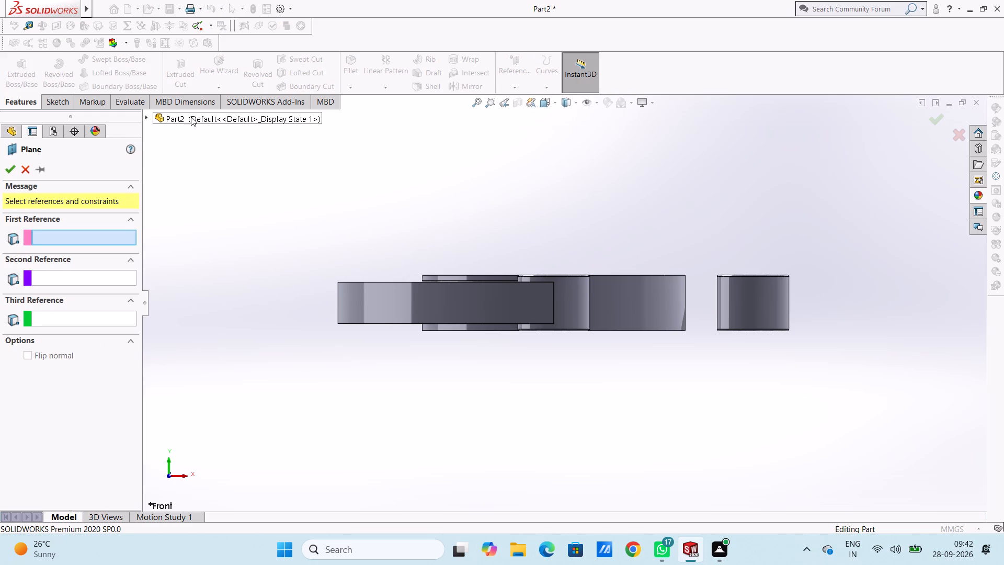
pyautogui.click(191, 117)
pyautogui.click(194, 209)
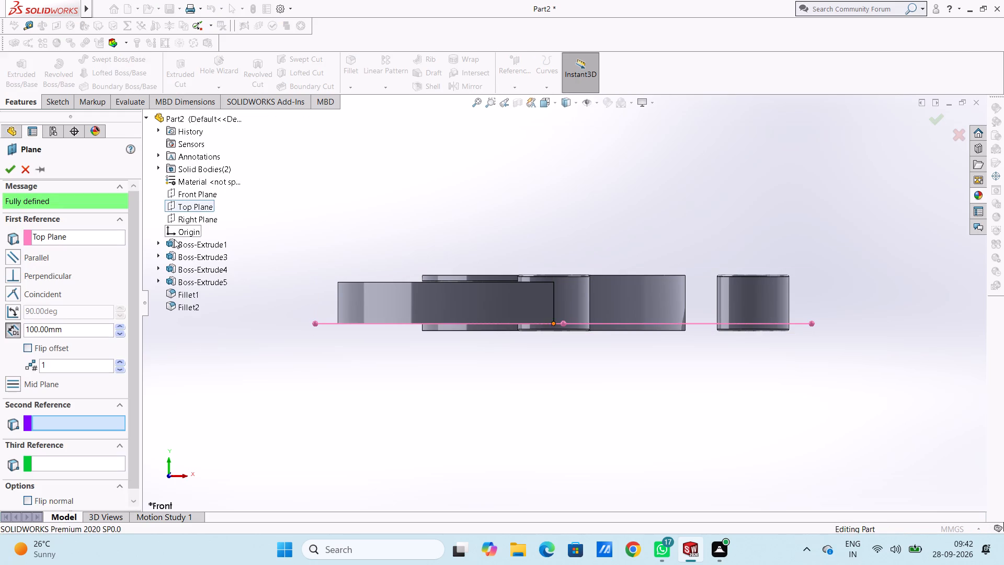
pyautogui.doubleClick(76, 330)
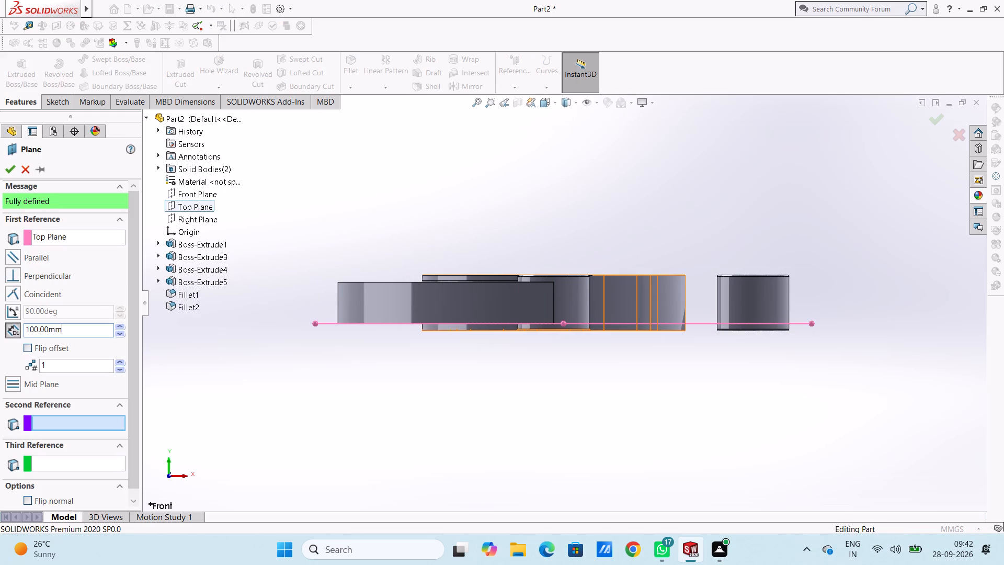
pyautogui.write('7.5')
pyautogui.press('Return')
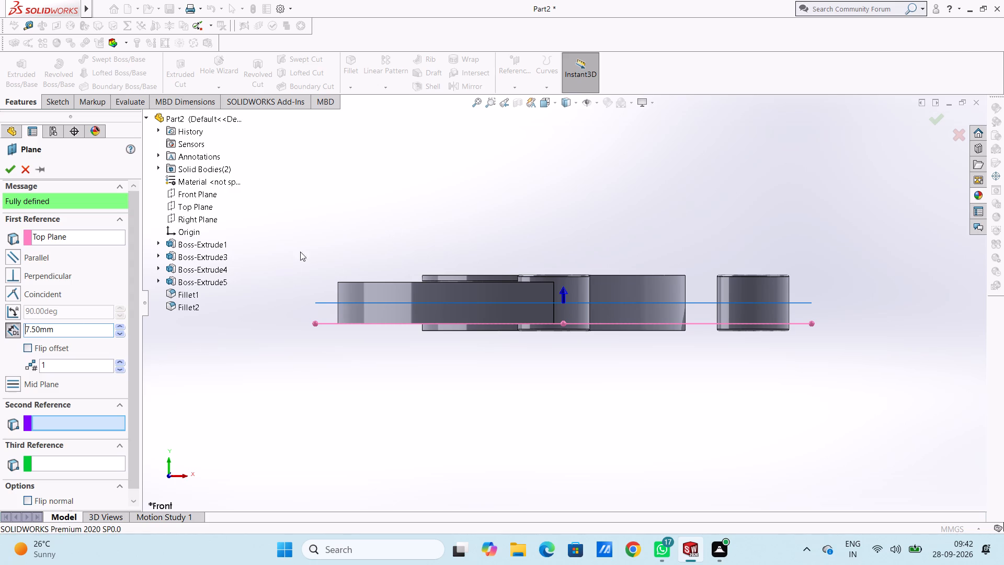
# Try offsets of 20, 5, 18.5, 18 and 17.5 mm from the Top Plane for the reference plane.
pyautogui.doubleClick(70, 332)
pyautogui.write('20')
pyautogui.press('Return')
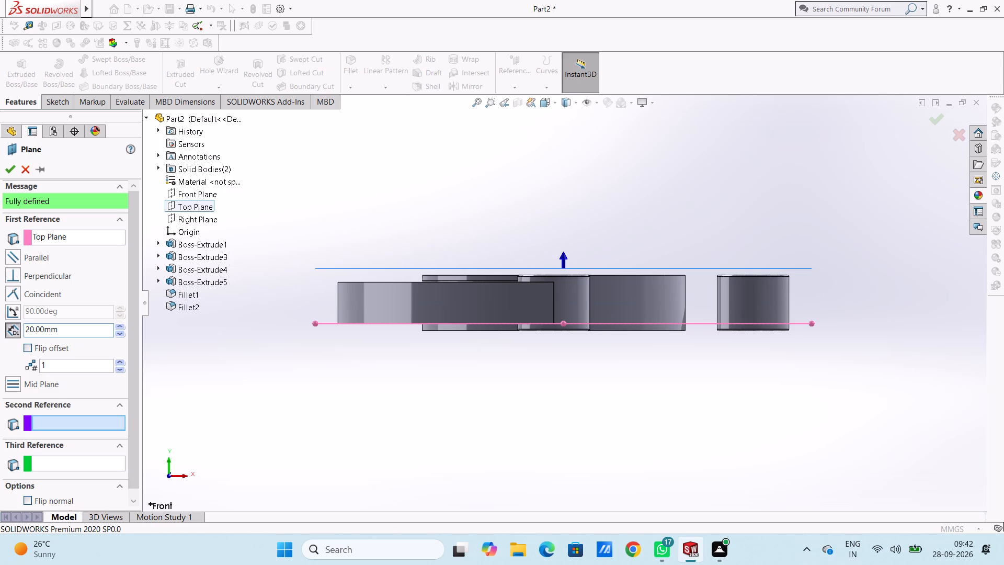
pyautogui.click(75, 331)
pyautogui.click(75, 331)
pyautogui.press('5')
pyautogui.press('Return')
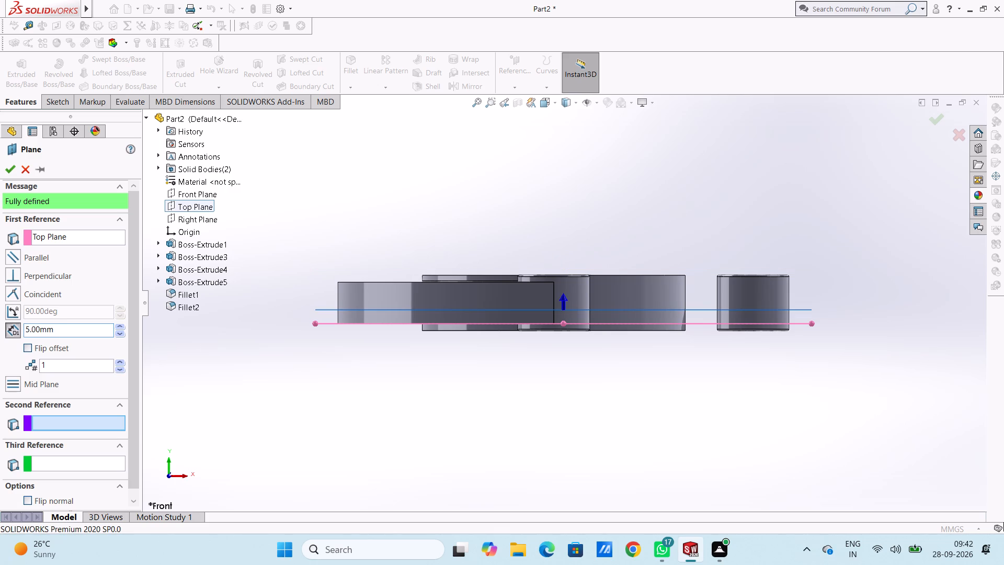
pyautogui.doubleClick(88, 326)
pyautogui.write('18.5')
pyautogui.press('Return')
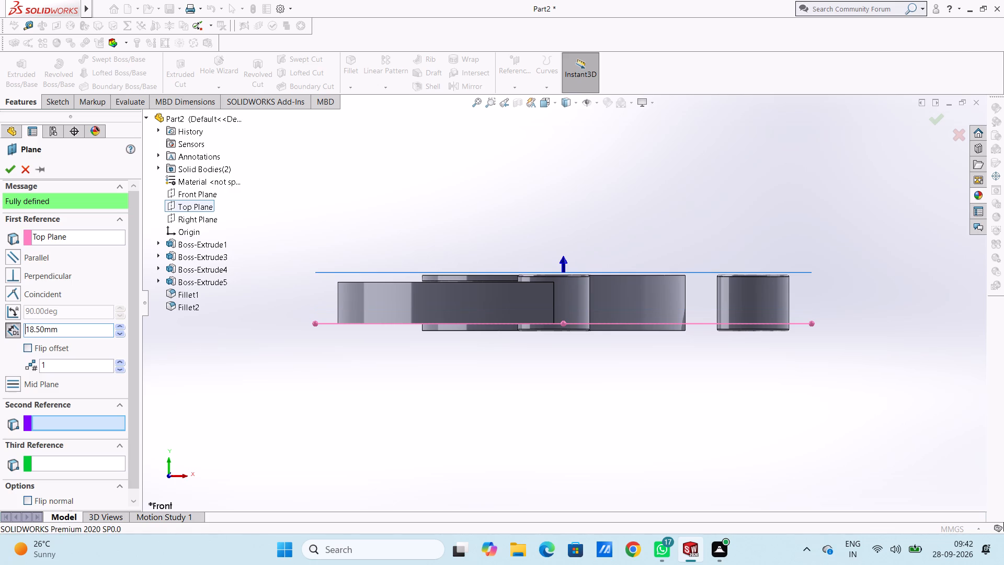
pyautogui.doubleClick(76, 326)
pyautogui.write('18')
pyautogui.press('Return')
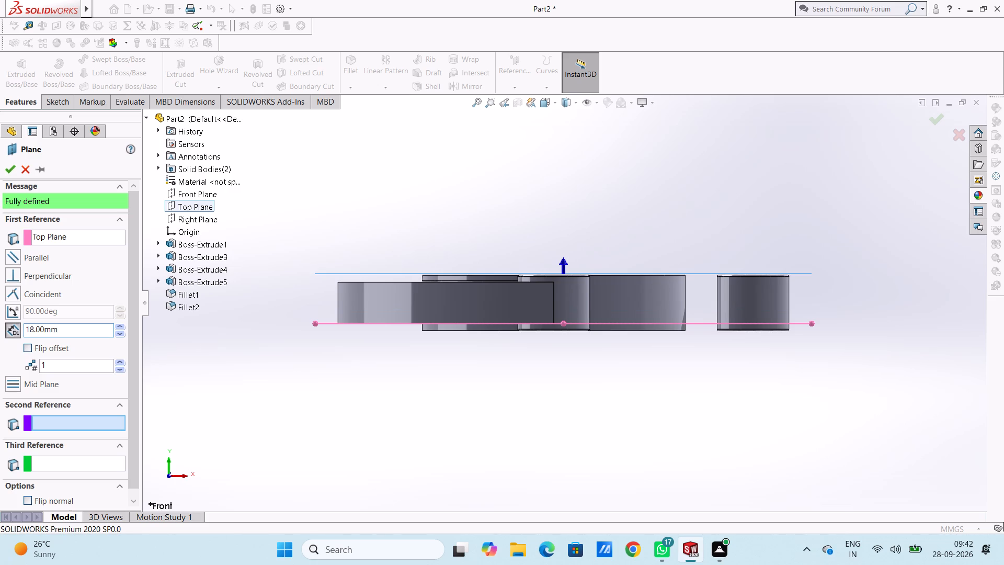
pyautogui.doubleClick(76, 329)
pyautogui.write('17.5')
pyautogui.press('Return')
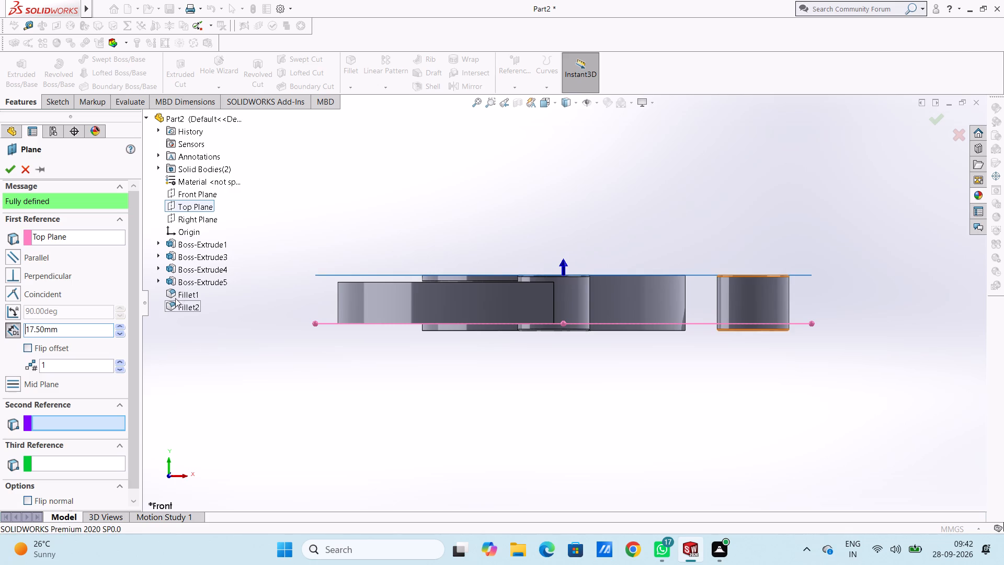
# Set the reference plane's offset from the Top Plane to 7.5 mm and create the plane.
pyautogui.click(90, 328)
pyautogui.click(90, 328)
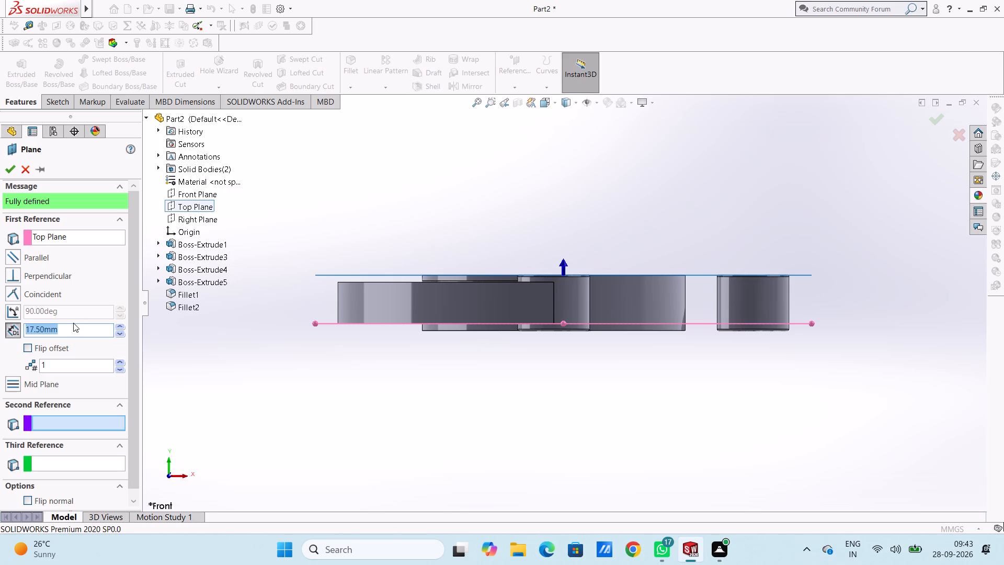
pyautogui.write('7.5')
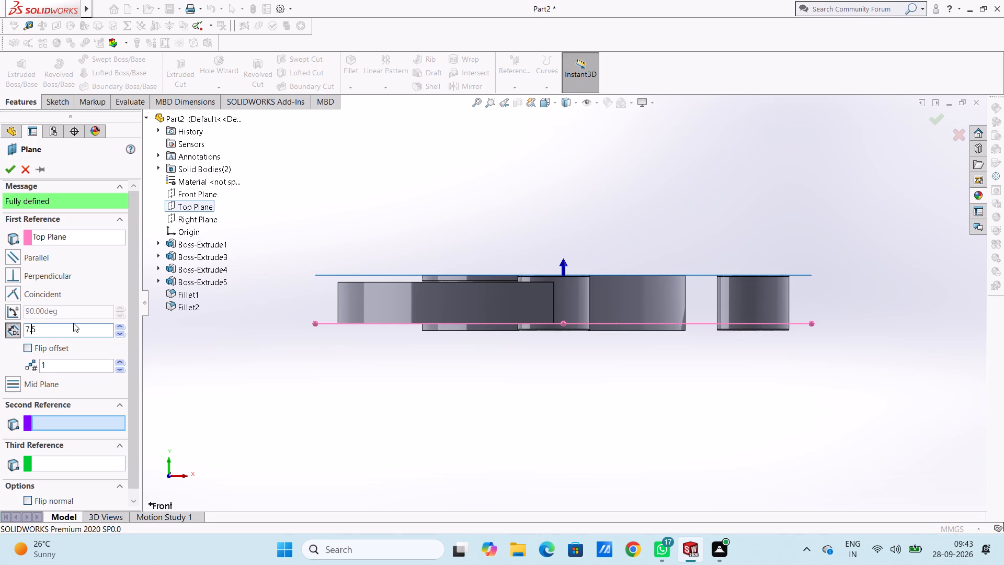
pyautogui.press('Return')
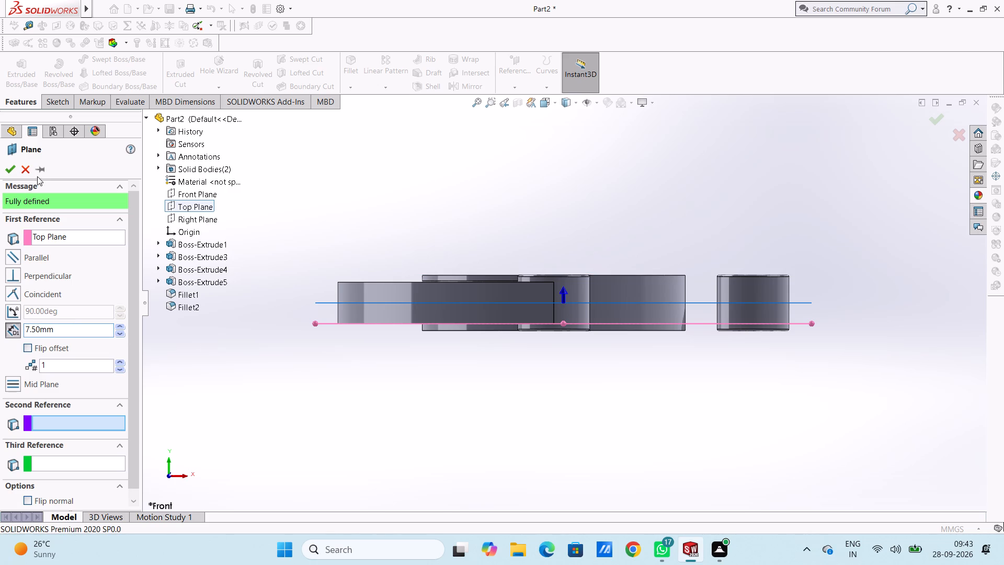
pyautogui.click(9, 167)
pyautogui.click(301, 189)
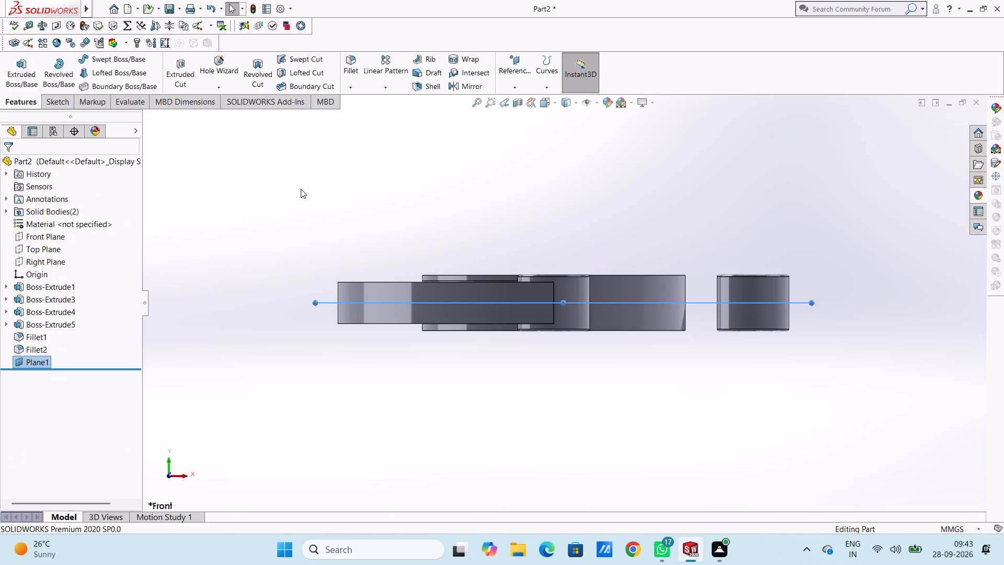
# Start a sketch on the new offset plane and draw a 13 mm radius circle centred on the separate tubular boss.
pyautogui.moveTo(276, 230); pyautogui.dragTo(275, 242, button='middle')
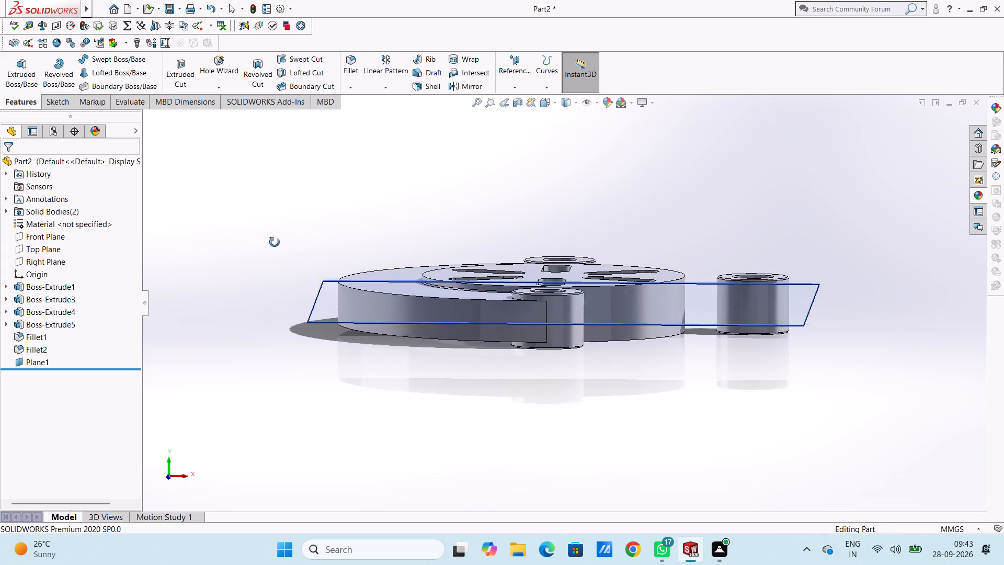
pyautogui.moveTo(275, 242); pyautogui.dragTo(275, 241, button='middle')
pyautogui.hotkey('ctrl', '1')
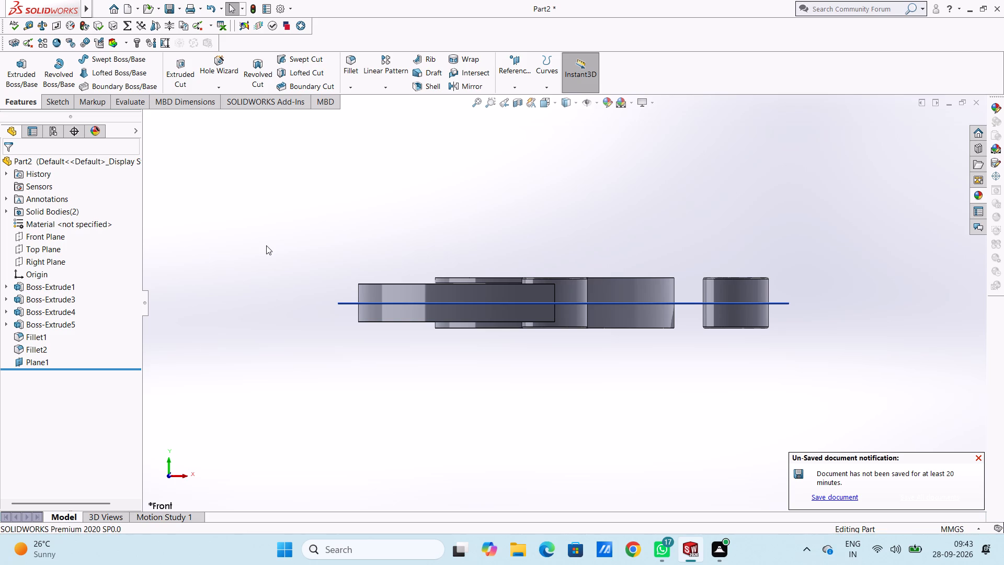
pyautogui.hotkey('ctrl', '5')
pyautogui.click(397, 165)
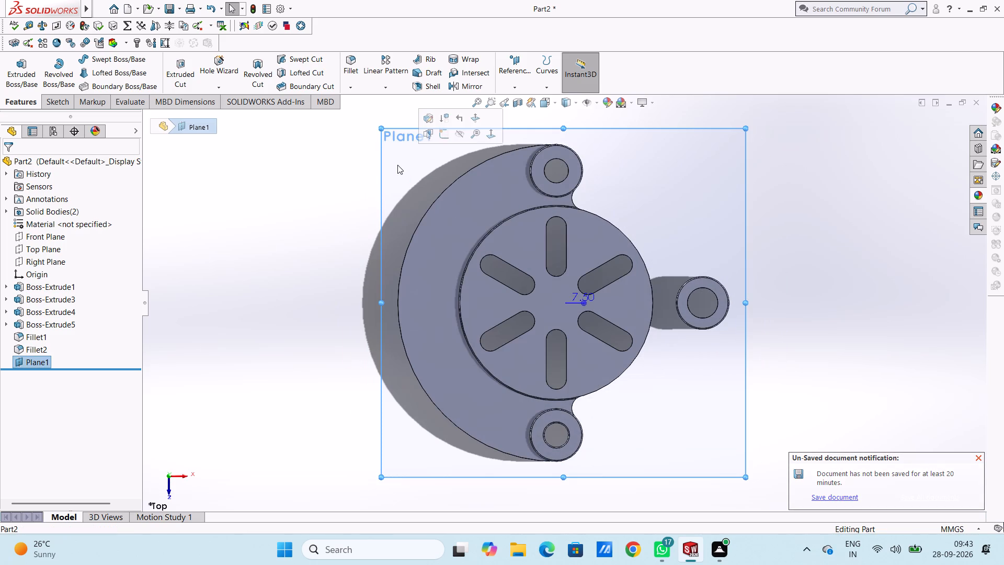
pyautogui.click(440, 135)
pyautogui.click(280, 187)
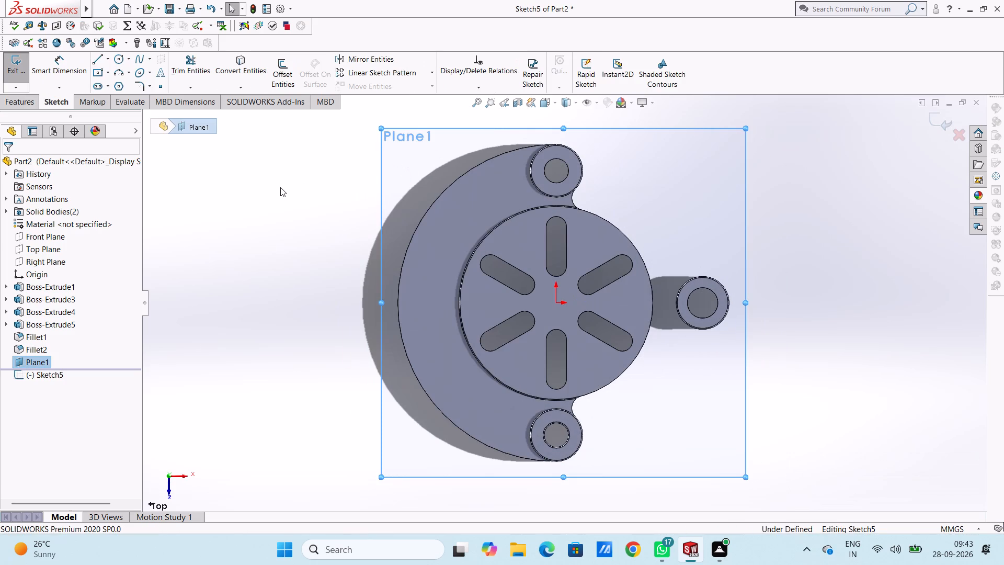
pyautogui.click(121, 59)
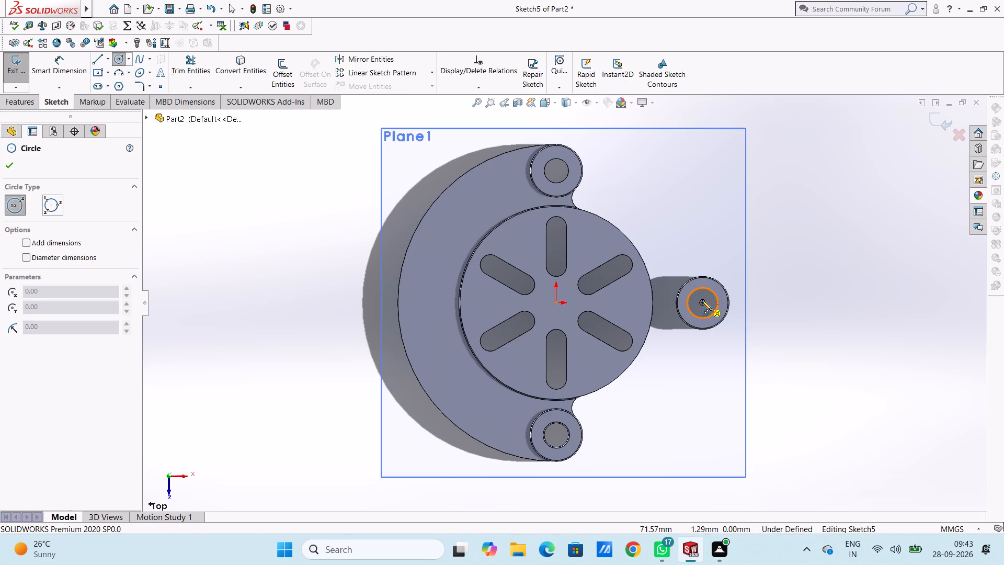
pyautogui.click(702, 301)
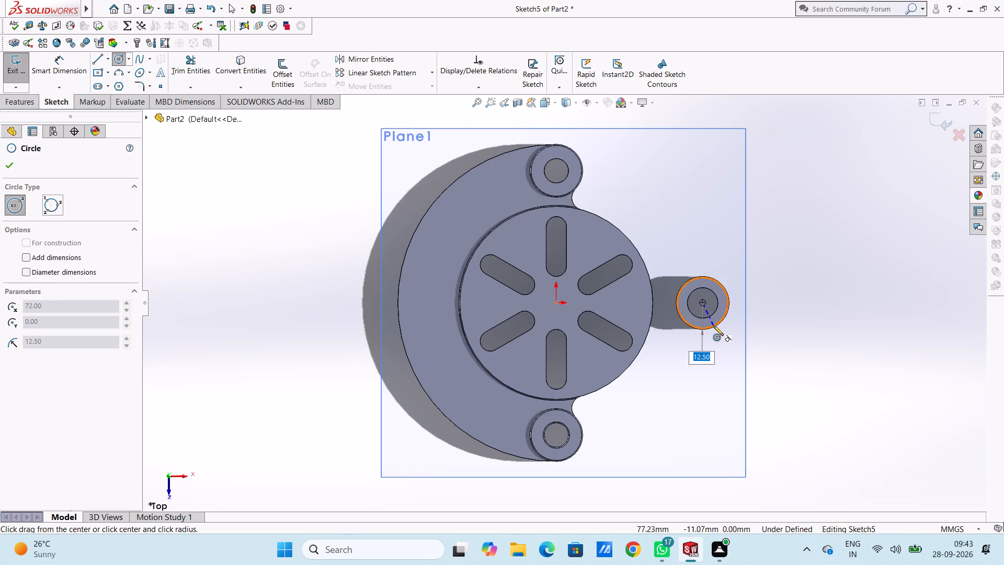
pyautogui.write('13')
pyautogui.press('Return')
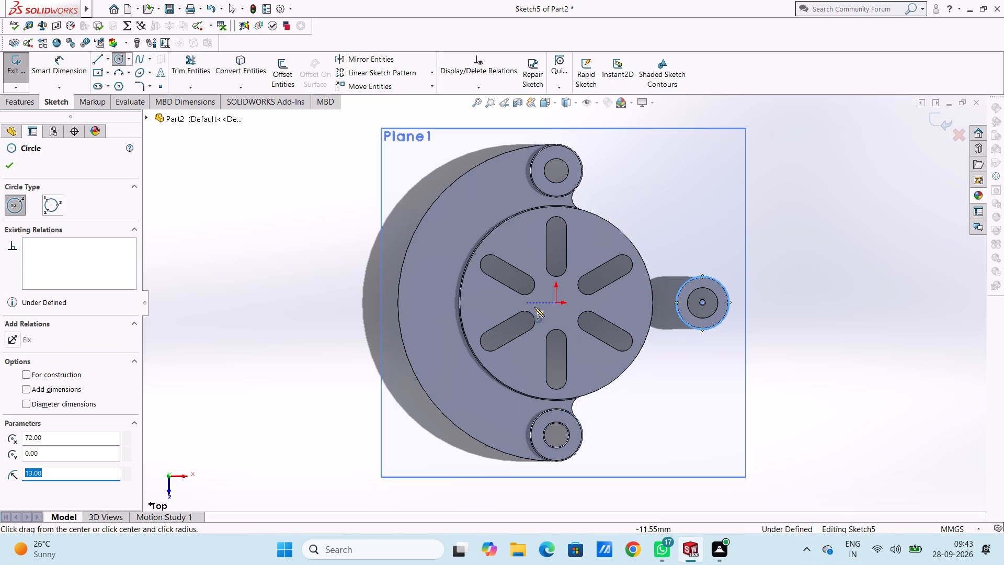
# Draw a circle of 47.5 mm radius centred on the origin, matching the raised slotted disc's outer edge.
pyautogui.click(557, 302)
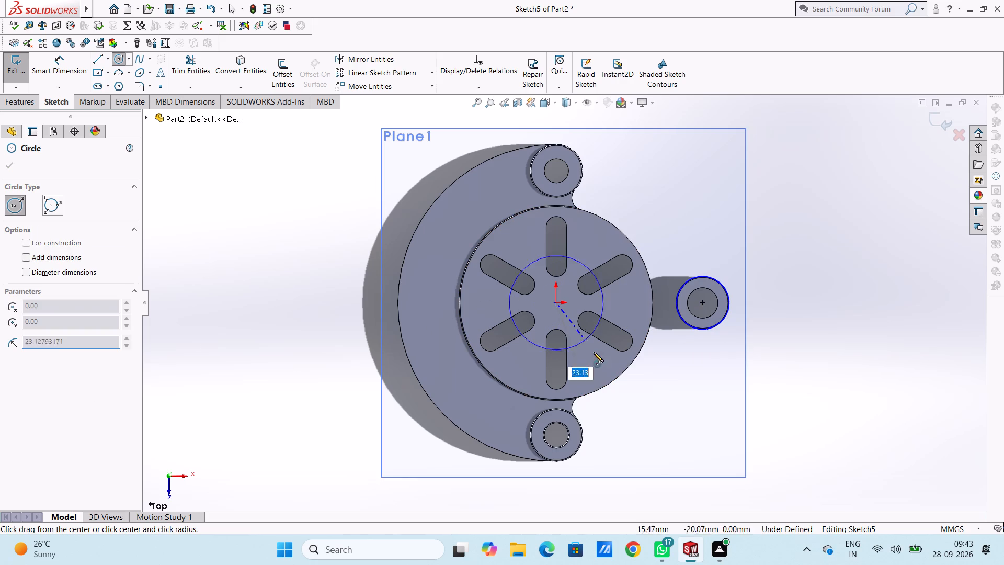
pyautogui.click(613, 382)
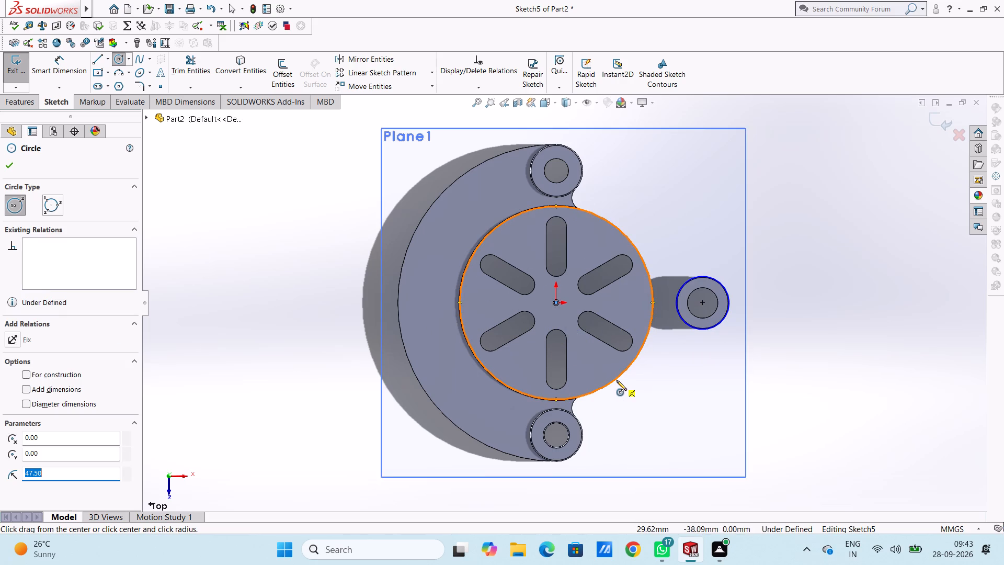
pyautogui.press('Escape')
pyautogui.press('Escape')
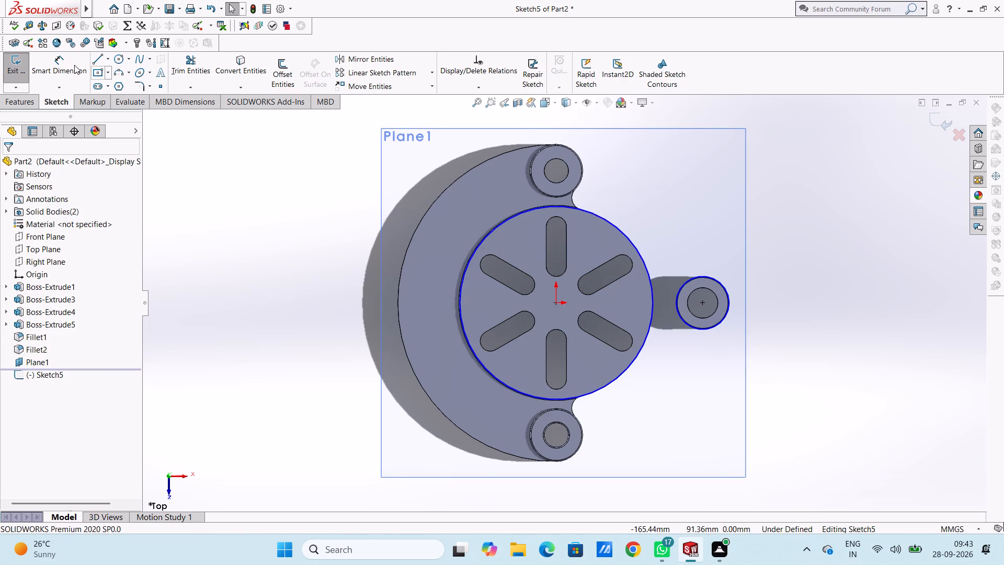
# Dimension the diameters of the large disc circle and the small boss circle.
pyautogui.click(67, 61)
pyautogui.click(609, 224)
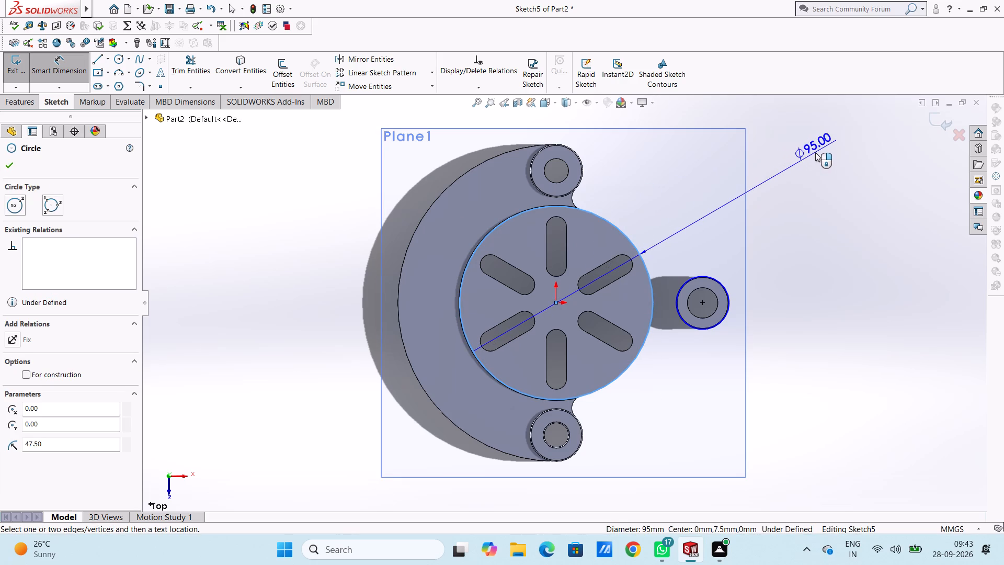
pyautogui.click(815, 152)
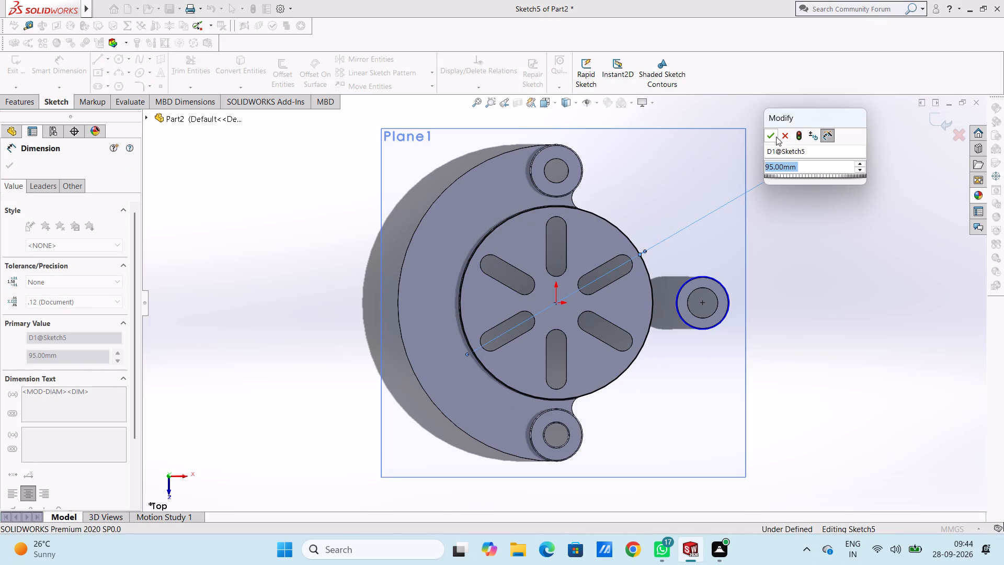
pyautogui.click(771, 133)
pyautogui.click(771, 136)
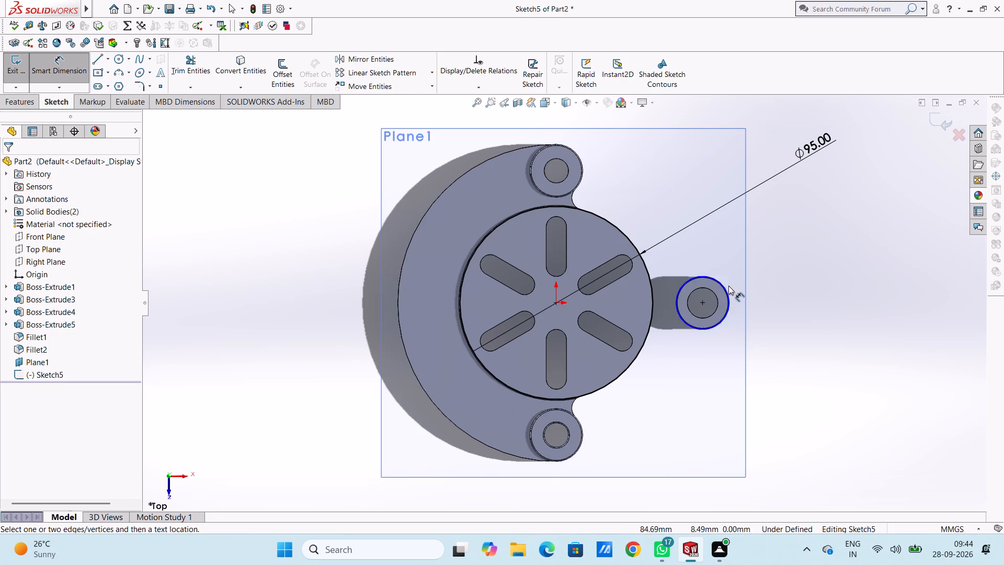
pyautogui.click(725, 290)
pyautogui.click(843, 192)
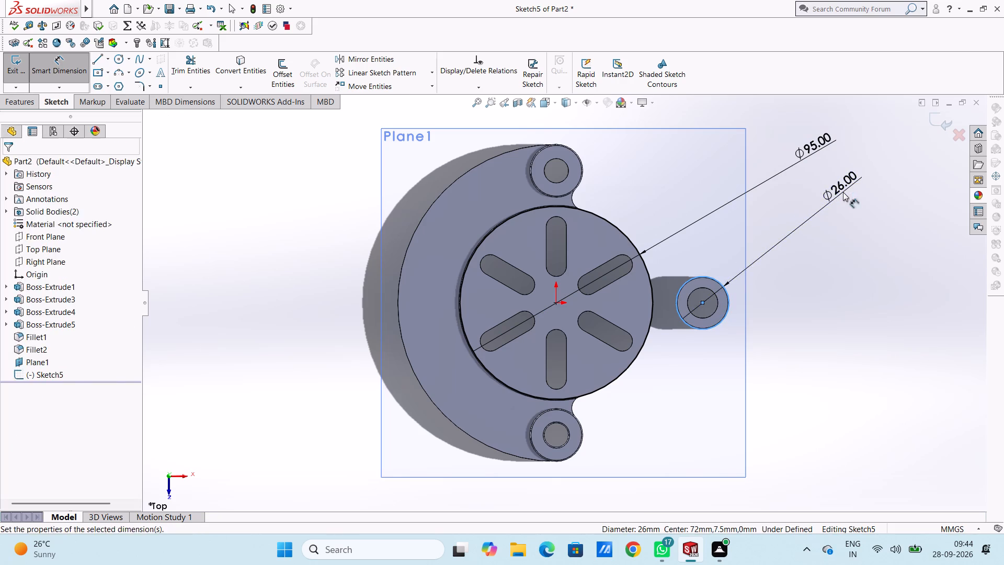
pyautogui.click(798, 174)
pyautogui.click(794, 194)
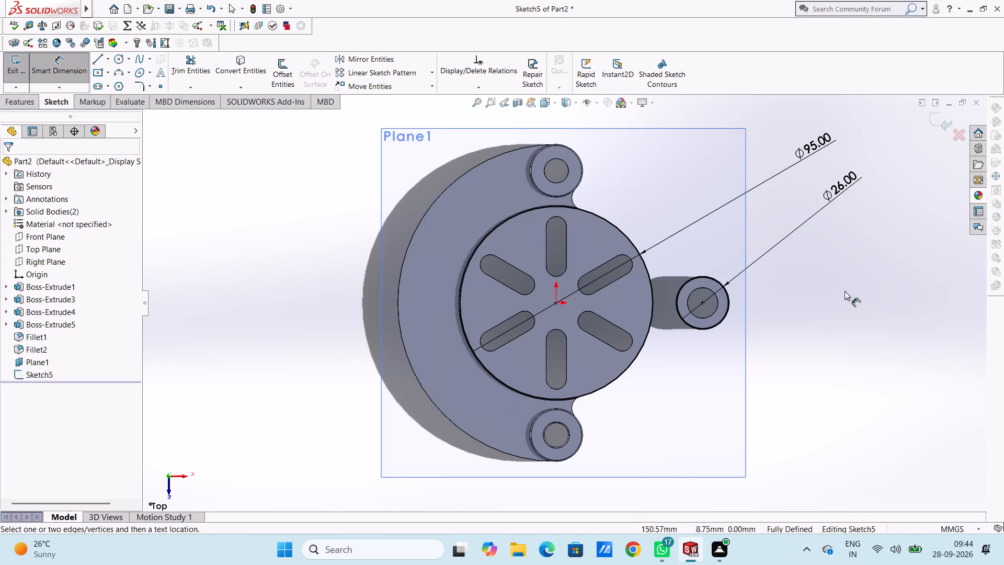
pyautogui.press('Escape')
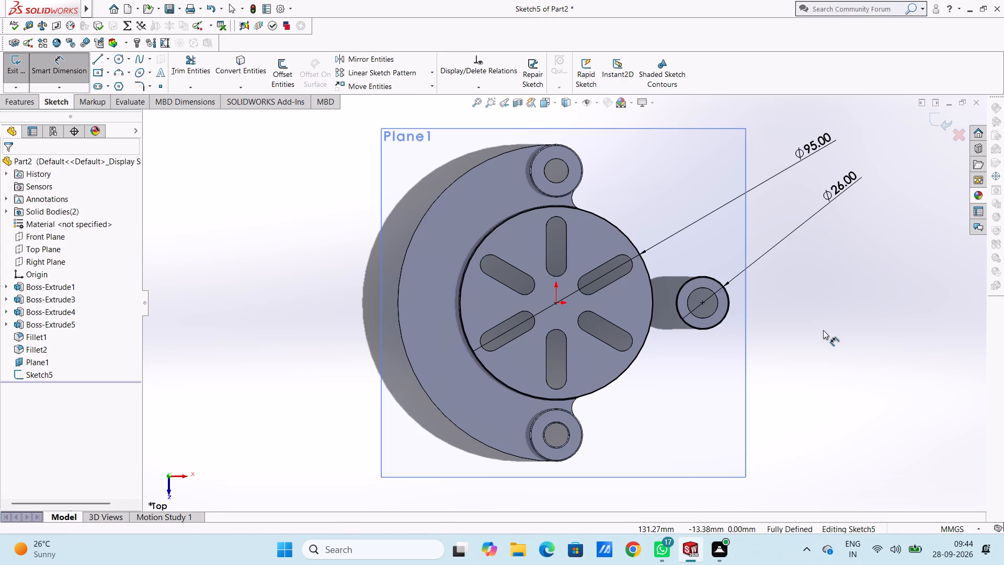
pyautogui.press('Escape')
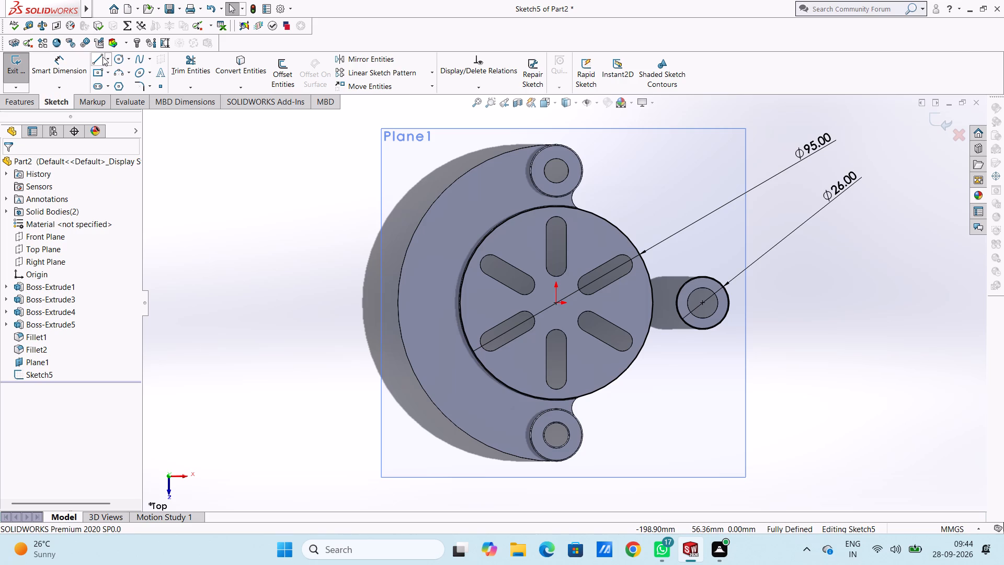
# Draw a line about 63.2 mm long tangent to the large disc circle and small boss circle, along the arm's upper side.
pyautogui.click(100, 58)
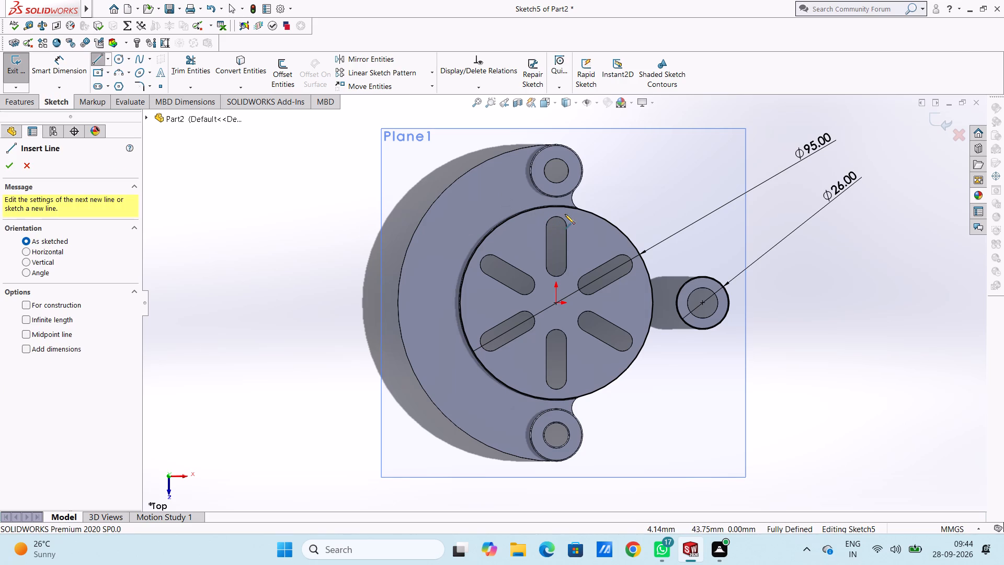
pyautogui.click(595, 215)
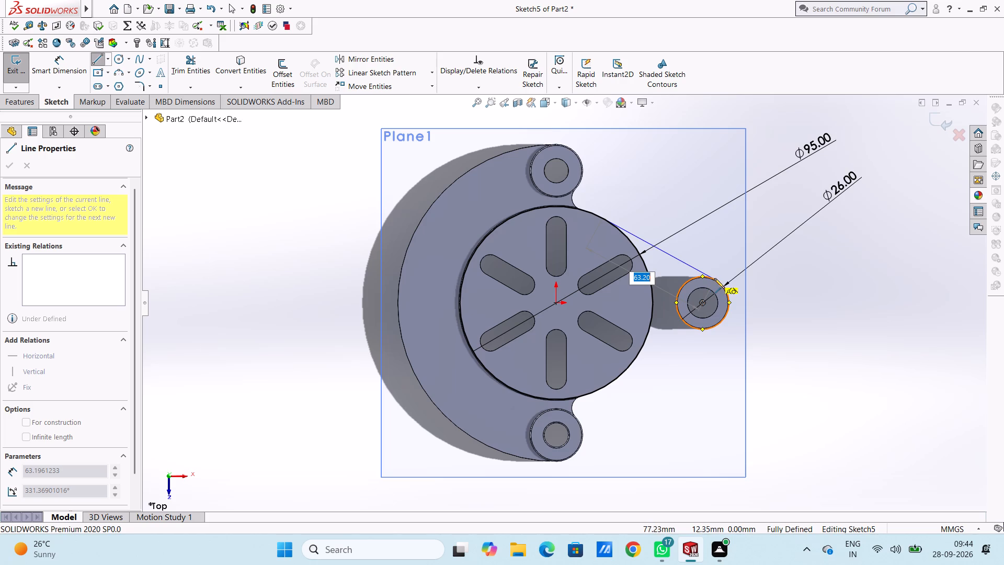
pyautogui.click(716, 281)
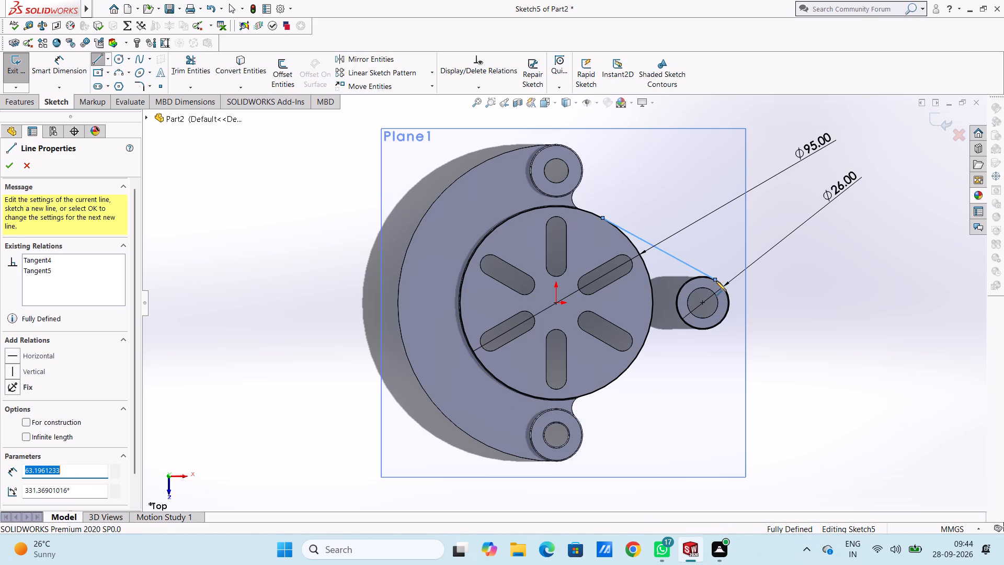
pyautogui.press('Escape')
pyautogui.press('Escape')
pyautogui.press('Escape')
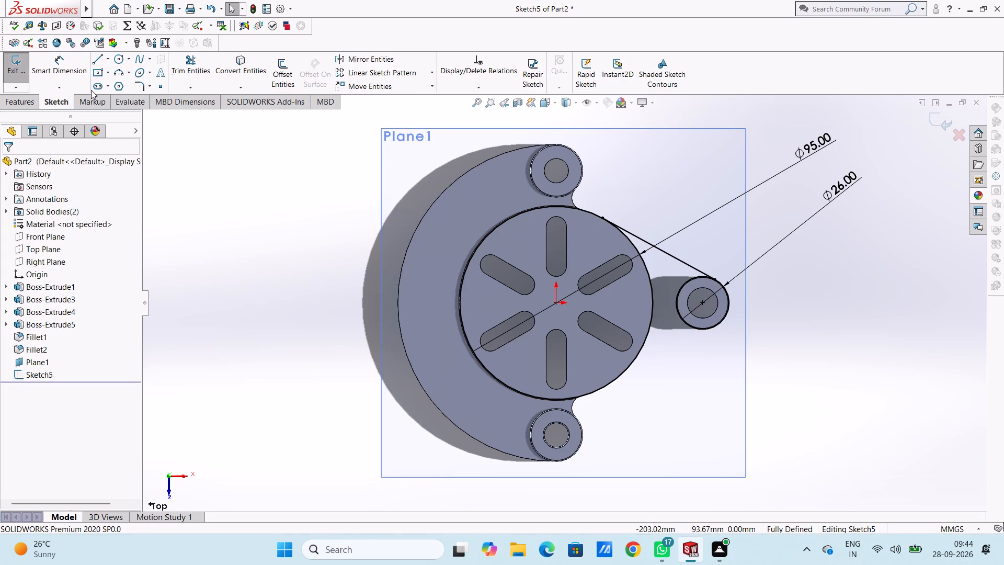
# Draw the matching line about 63.2 mm long between the two circles along the arm's lower side.
pyautogui.click(98, 59)
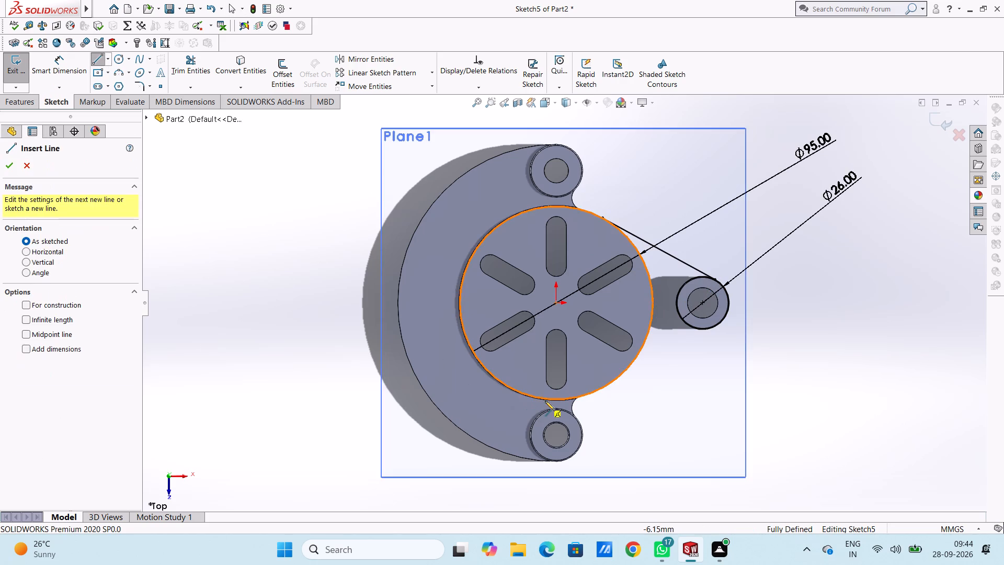
pyautogui.click(603, 388)
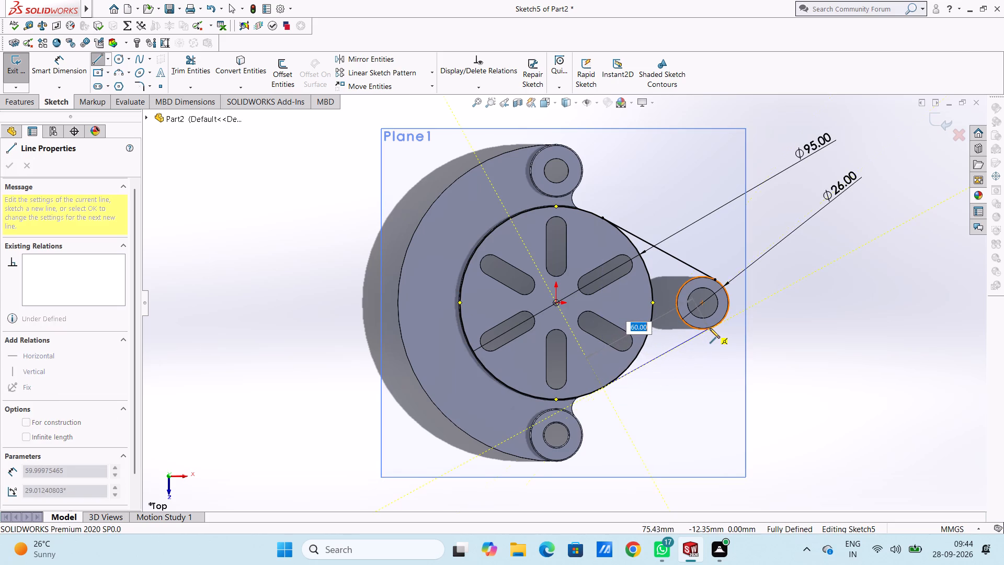
pyautogui.click(715, 325)
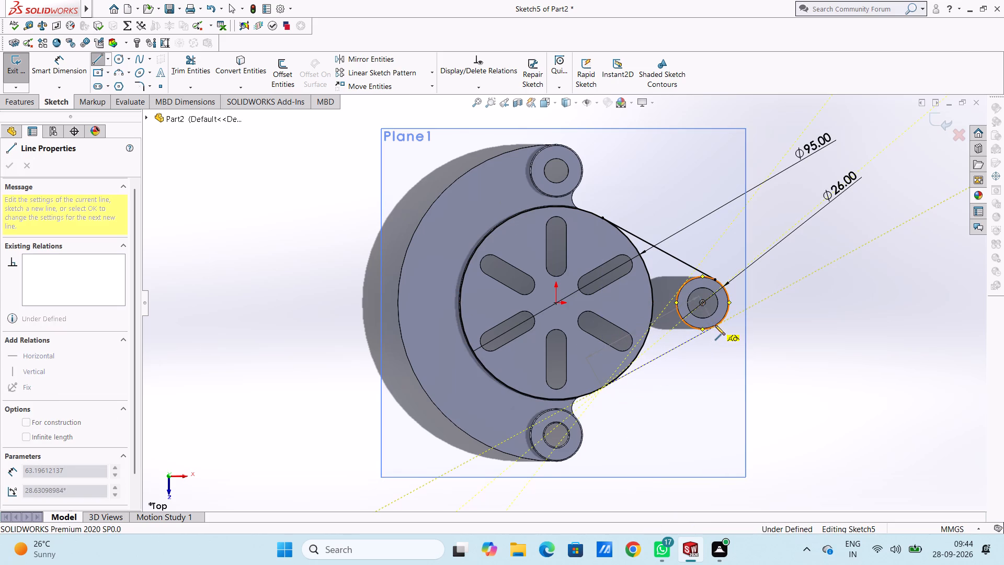
pyautogui.press('Escape')
pyautogui.press('Escape')
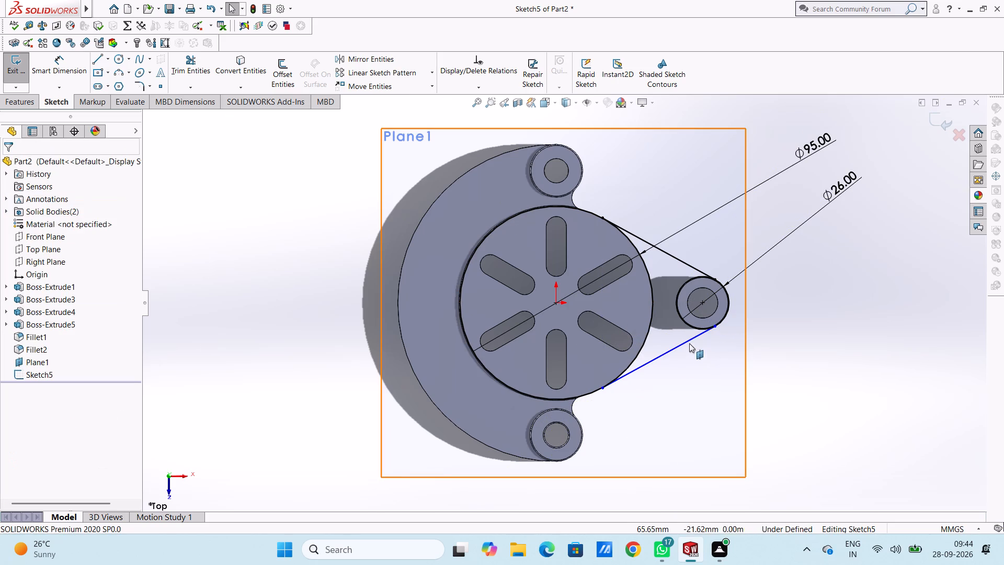
# Add tangent relations between the lower line and both the small boss circle and the large disc circle.
pyautogui.click(690, 341)
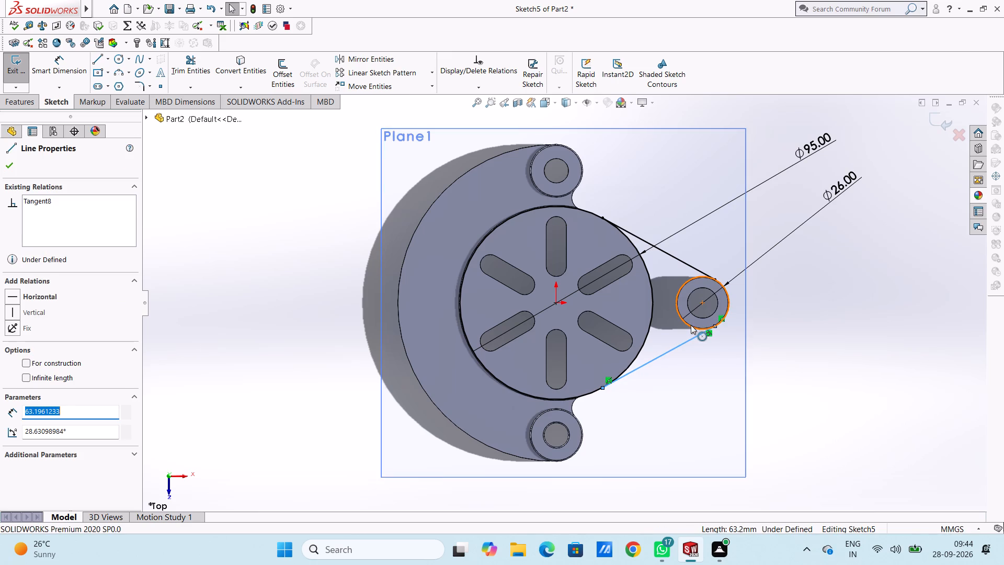
pyautogui.keyDown('ctrl'); pyautogui.click(691, 325); pyautogui.keyUp('ctrl')
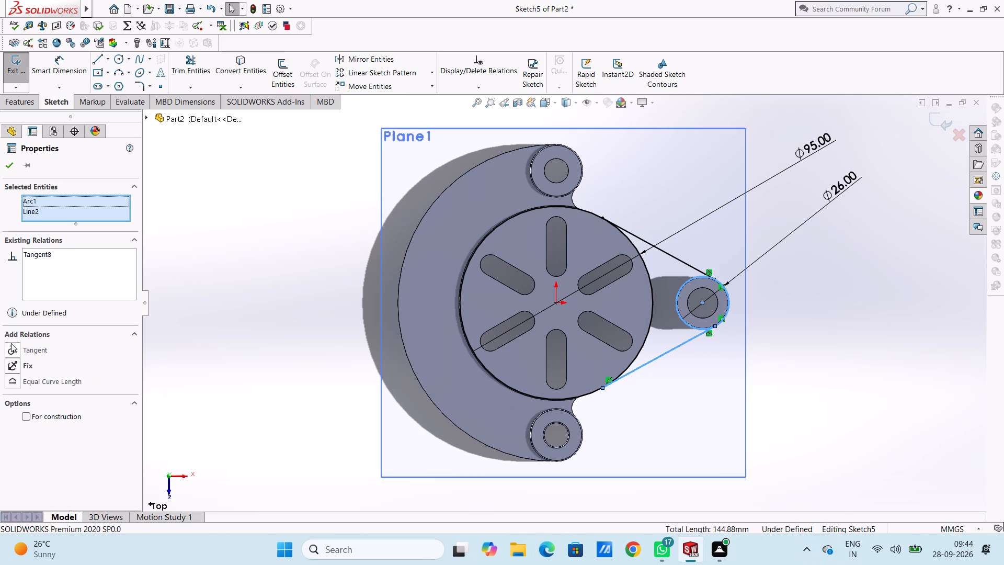
pyautogui.click(12, 346)
pyautogui.click(232, 325)
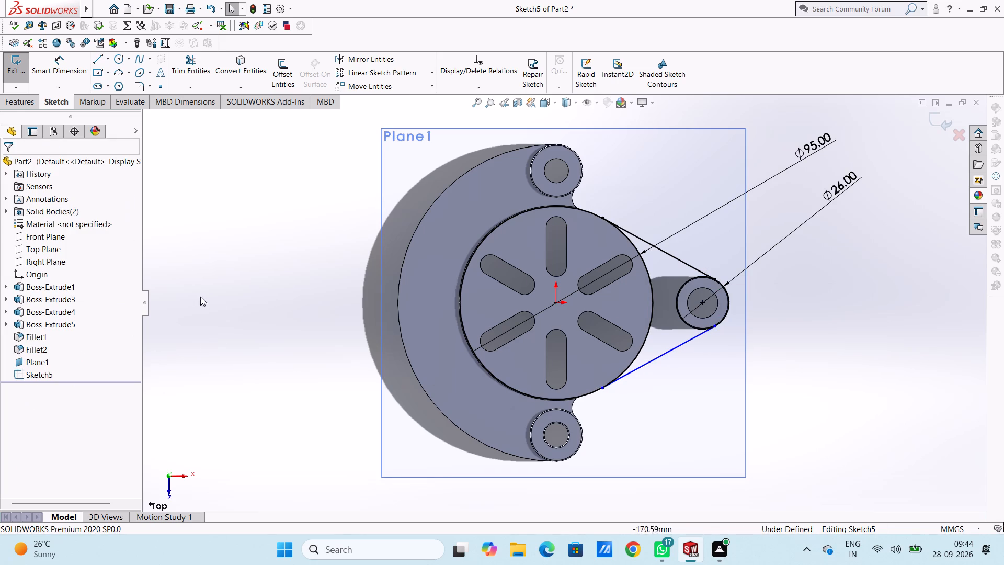
pyautogui.click(644, 364)
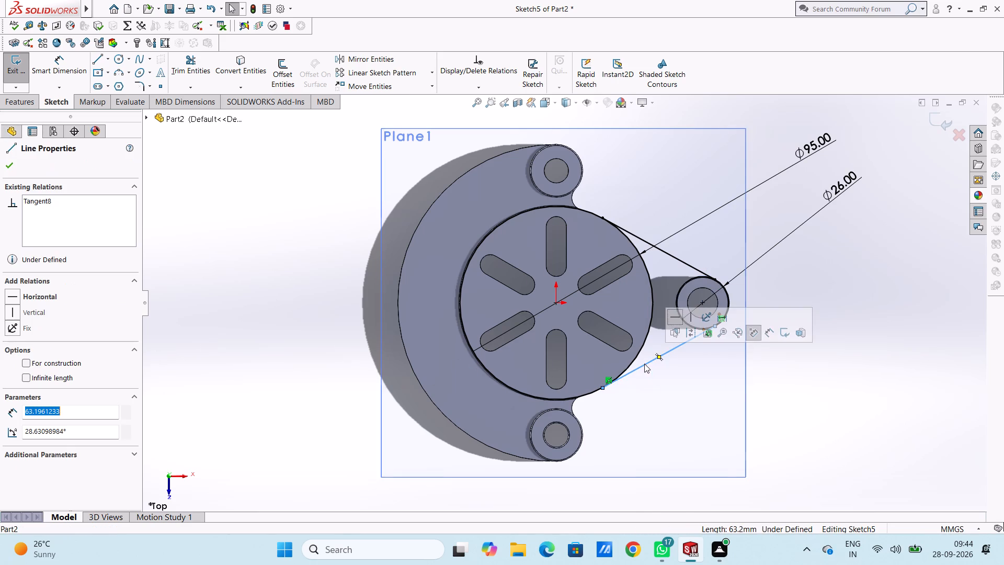
pyautogui.keyDown('ctrl'); pyautogui.click(641, 351); pyautogui.keyUp('ctrl')
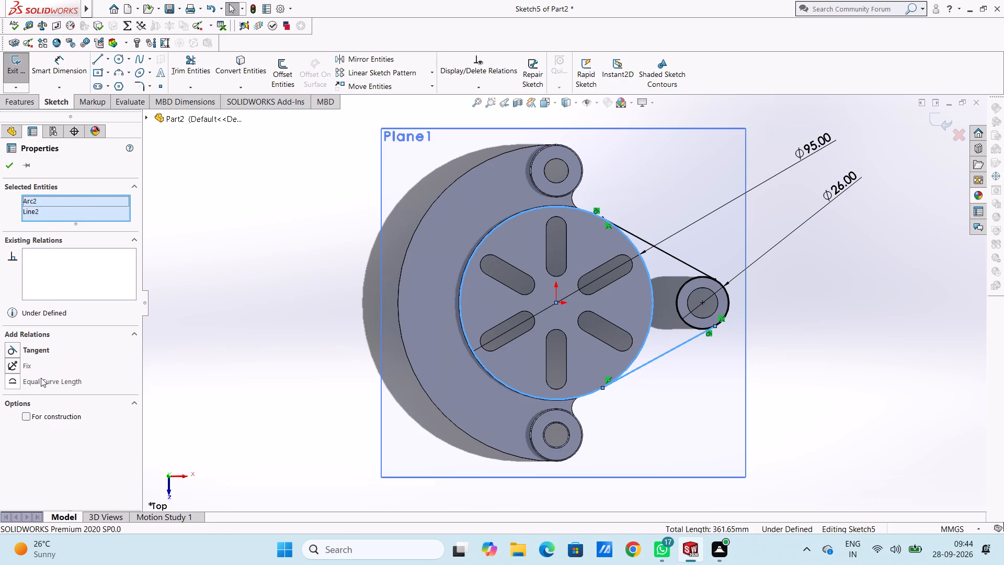
pyautogui.click(12, 350)
pyautogui.click(156, 329)
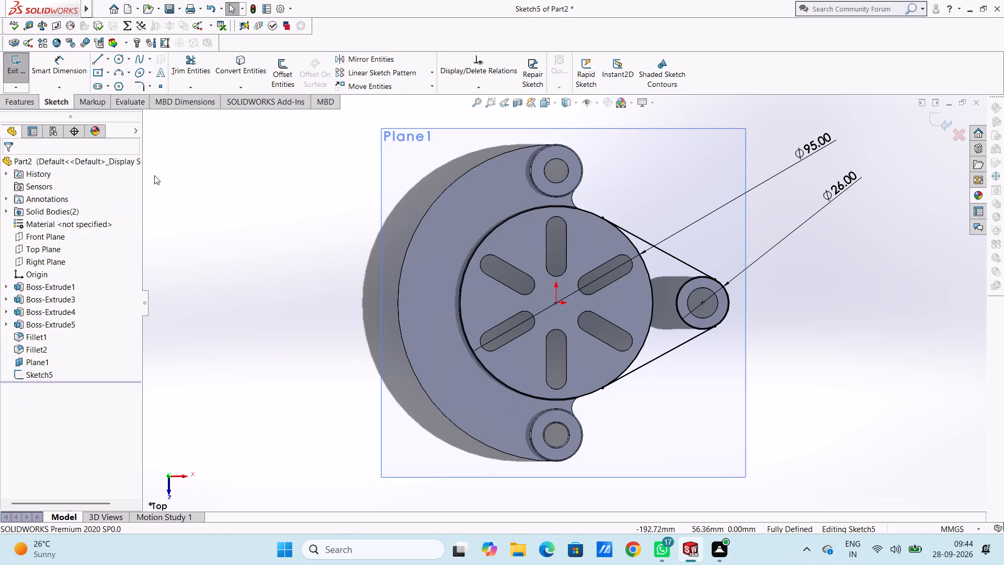
# Trim away the large circle's far arc and the boss circle's inner arc, using Trim to closest, to form the closed arm profile.
pyautogui.click(192, 62)
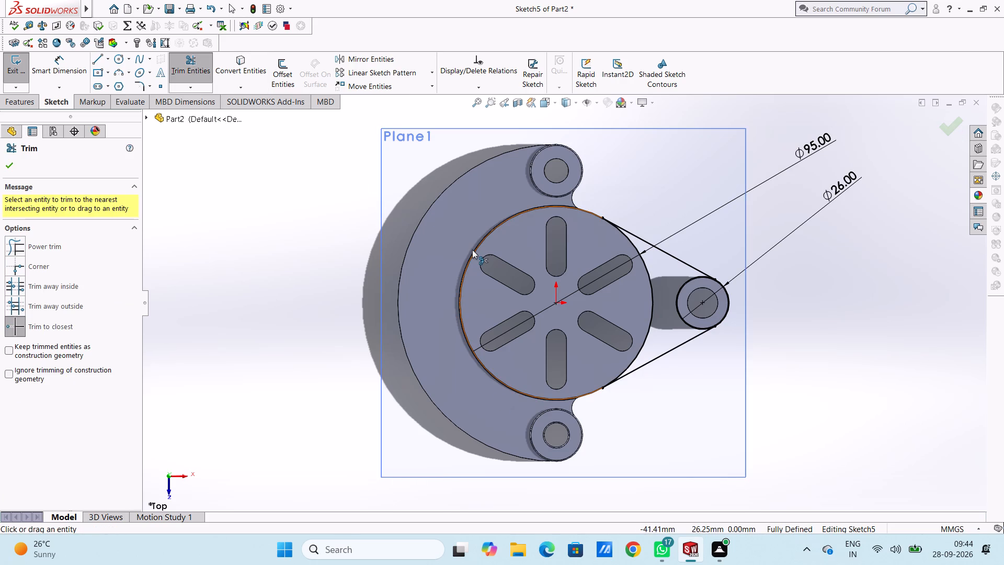
pyautogui.click(472, 250)
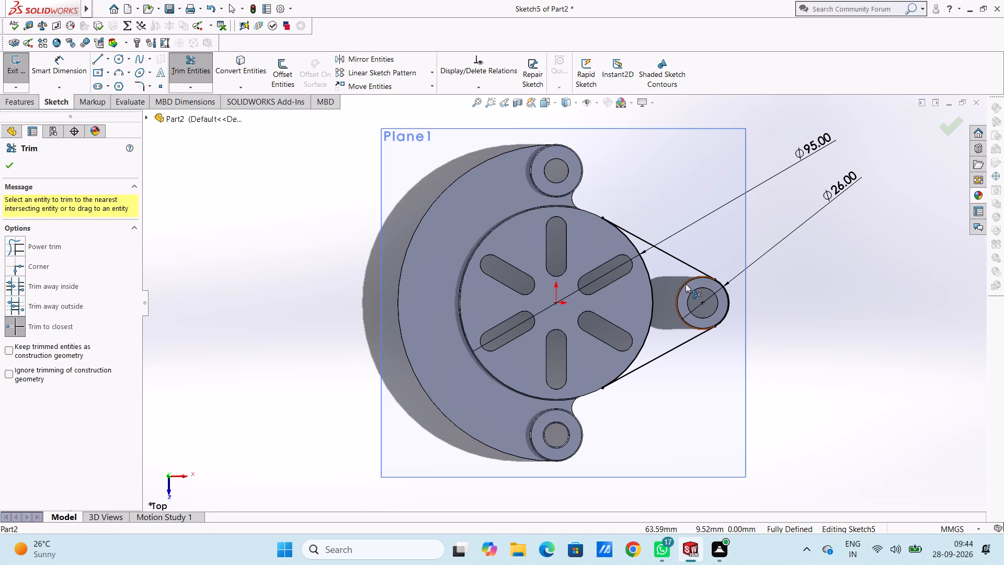
pyautogui.click(686, 284)
pyautogui.moveTo(807, 286); pyautogui.dragTo(790, 286, button='middle')
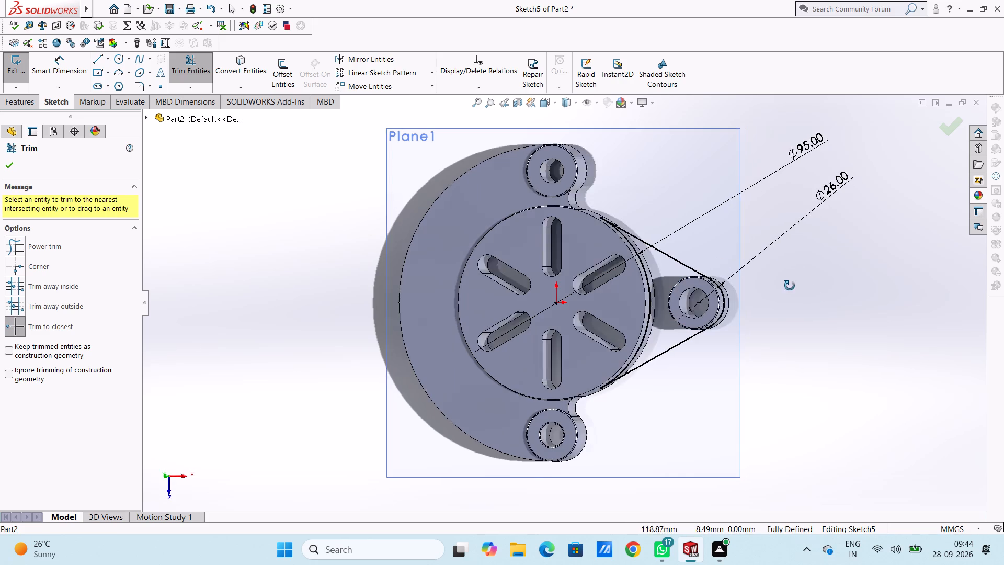
pyautogui.moveTo(790, 286); pyautogui.dragTo(761, 290, button='middle')
pyautogui.click(7, 161)
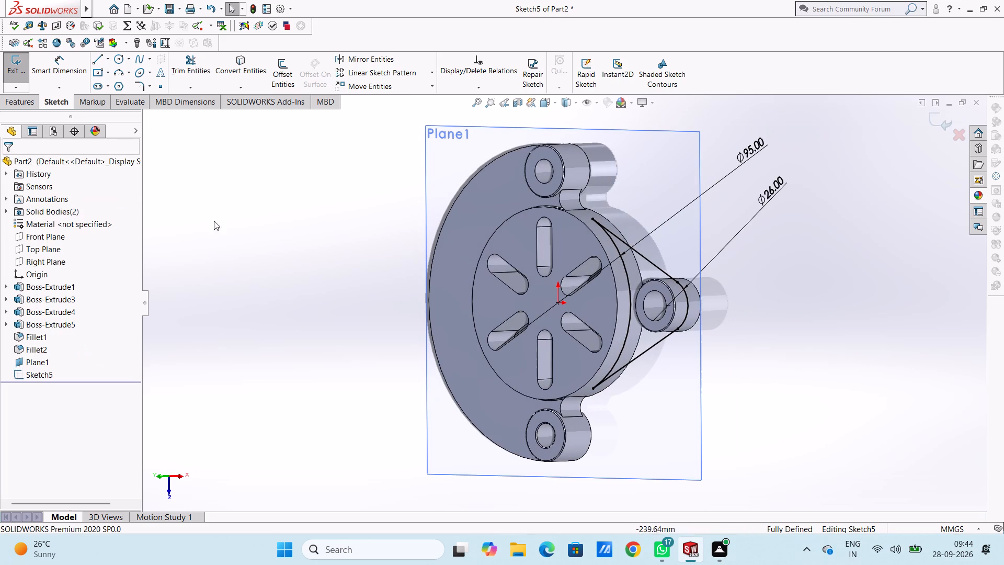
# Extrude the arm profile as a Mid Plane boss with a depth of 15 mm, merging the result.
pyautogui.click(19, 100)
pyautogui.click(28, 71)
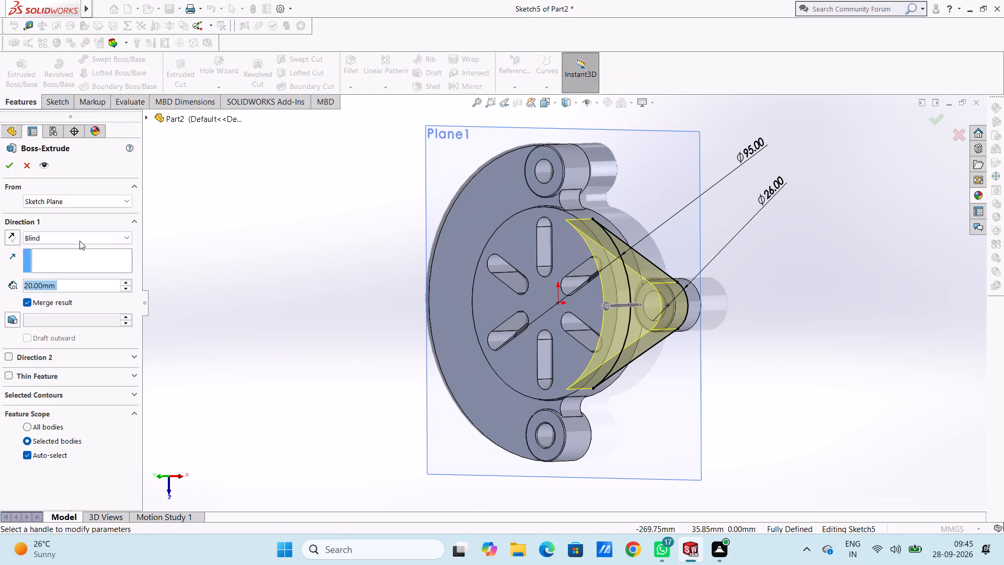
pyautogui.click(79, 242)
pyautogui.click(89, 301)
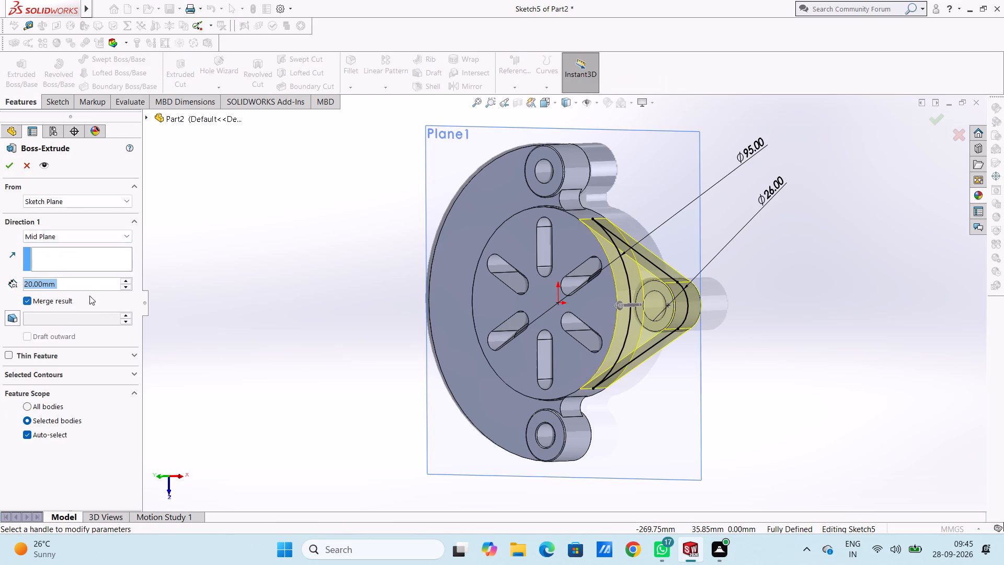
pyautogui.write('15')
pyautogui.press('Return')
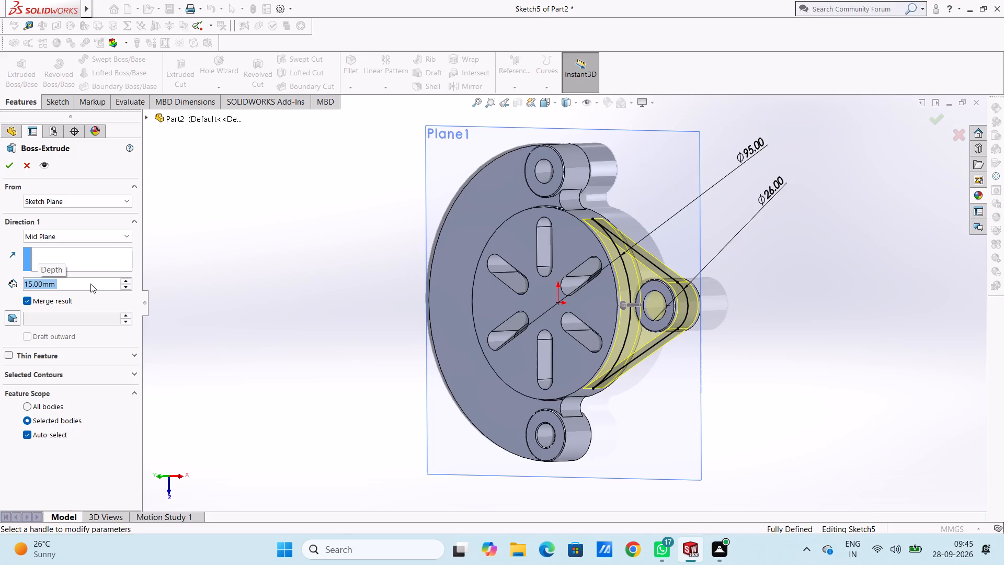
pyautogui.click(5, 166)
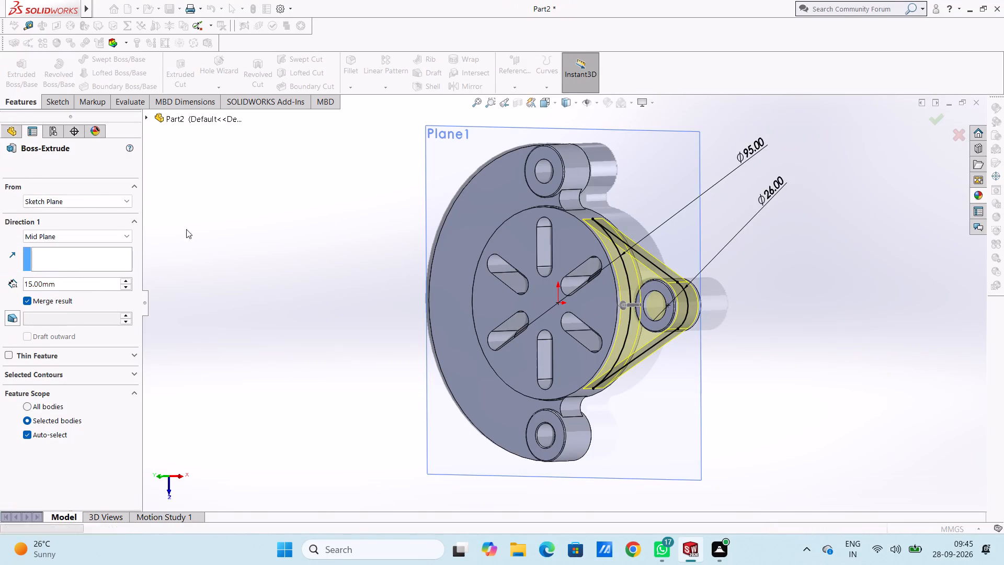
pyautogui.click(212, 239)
# Hide the offset reference plane, Plane1.
pyautogui.moveTo(225, 235); pyautogui.dragTo(197, 293, button='middle')
pyautogui.moveTo(241, 282); pyautogui.dragTo(234, 288, button='middle')
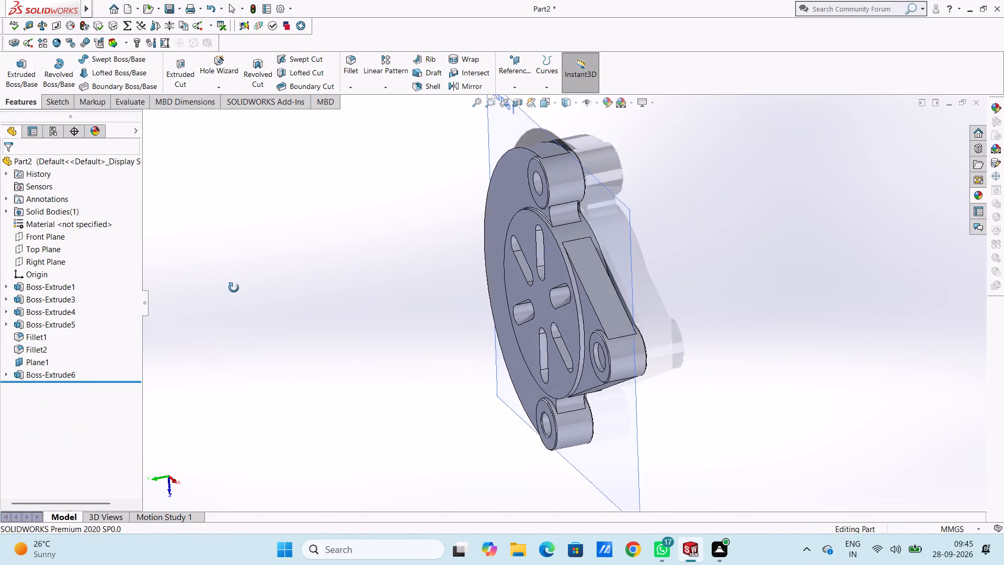
pyautogui.moveTo(234, 288); pyautogui.dragTo(302, 194, button='middle')
pyautogui.moveTo(264, 319); pyautogui.dragTo(286, 178, button='middle')
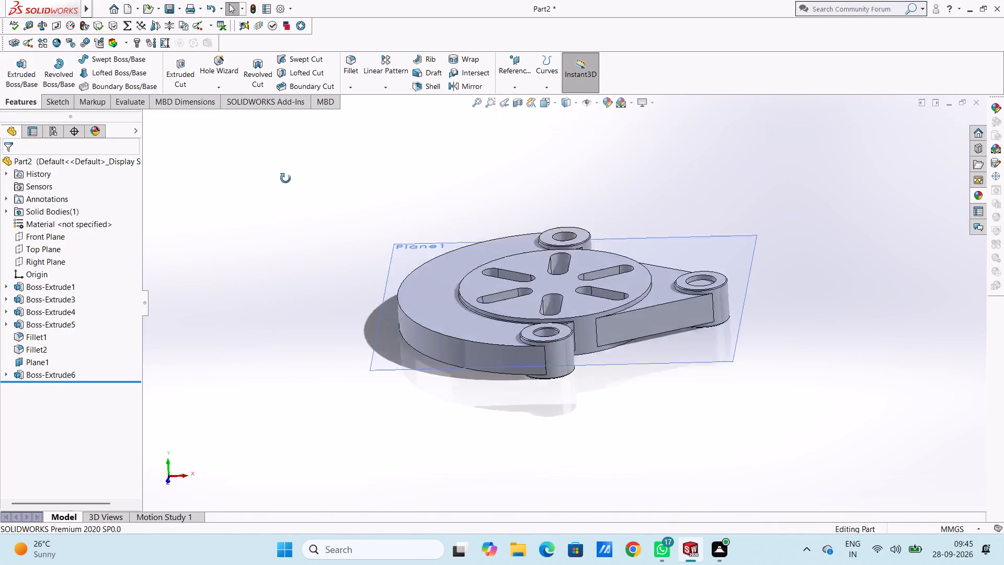
pyautogui.moveTo(286, 178); pyautogui.dragTo(286, 178, button='middle')
pyautogui.middleClick(285, 178)
pyautogui.moveTo(269, 266); pyautogui.dragTo(228, 227, button='middle')
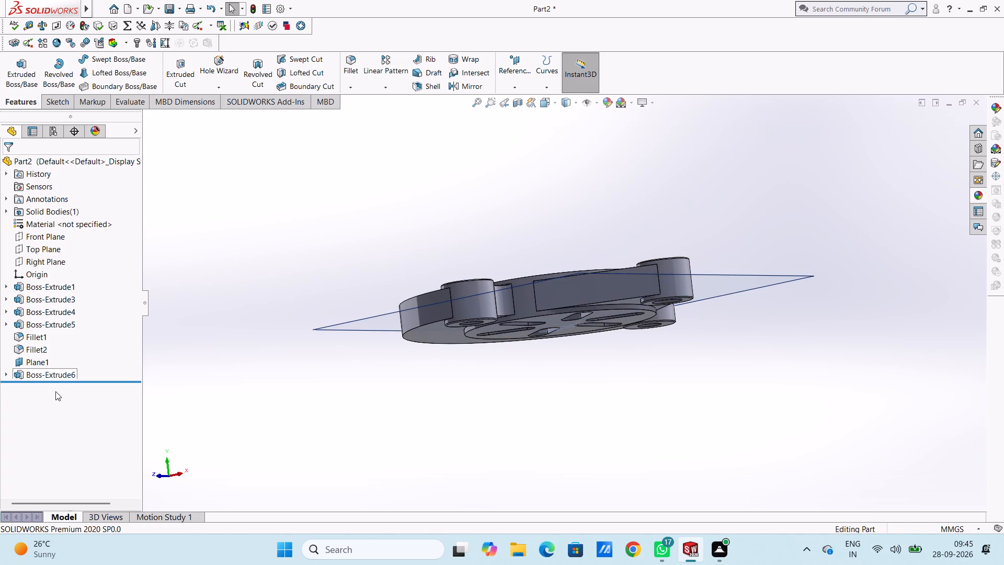
pyautogui.click(45, 366)
pyautogui.click(68, 351)
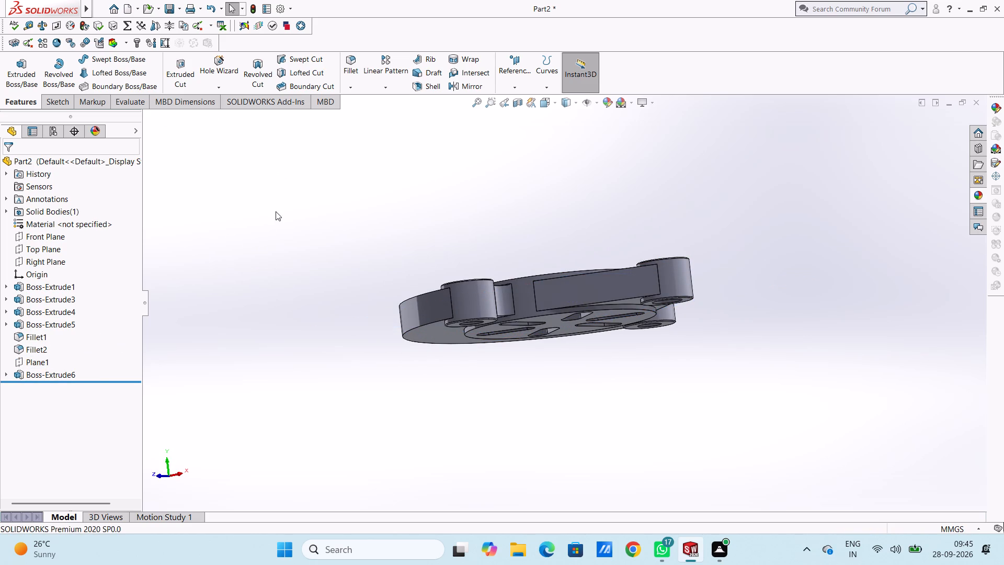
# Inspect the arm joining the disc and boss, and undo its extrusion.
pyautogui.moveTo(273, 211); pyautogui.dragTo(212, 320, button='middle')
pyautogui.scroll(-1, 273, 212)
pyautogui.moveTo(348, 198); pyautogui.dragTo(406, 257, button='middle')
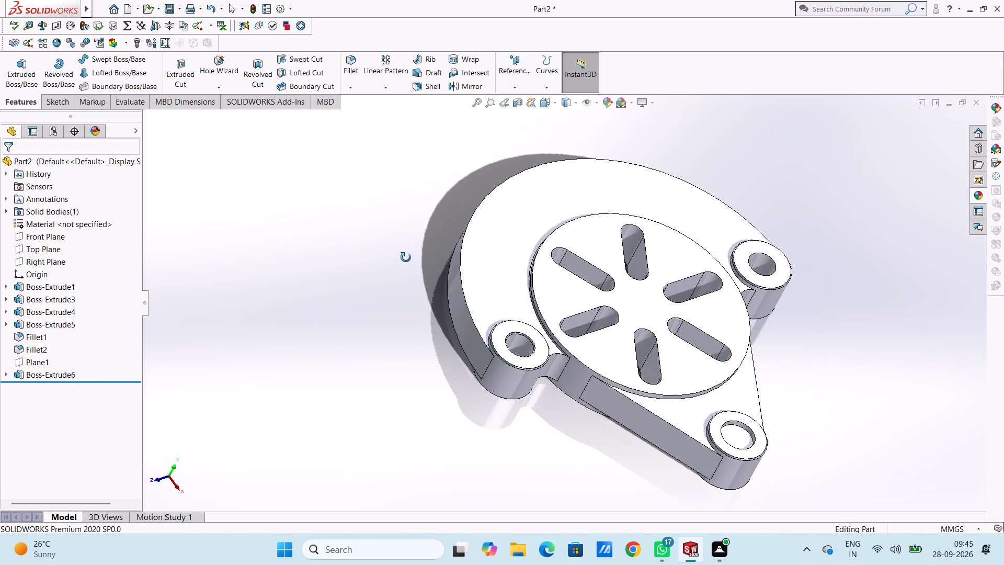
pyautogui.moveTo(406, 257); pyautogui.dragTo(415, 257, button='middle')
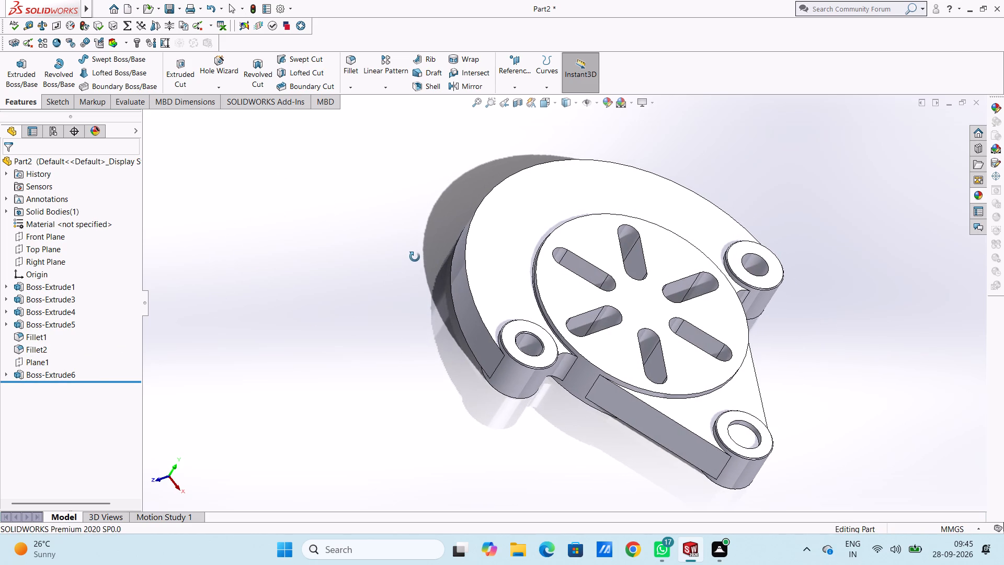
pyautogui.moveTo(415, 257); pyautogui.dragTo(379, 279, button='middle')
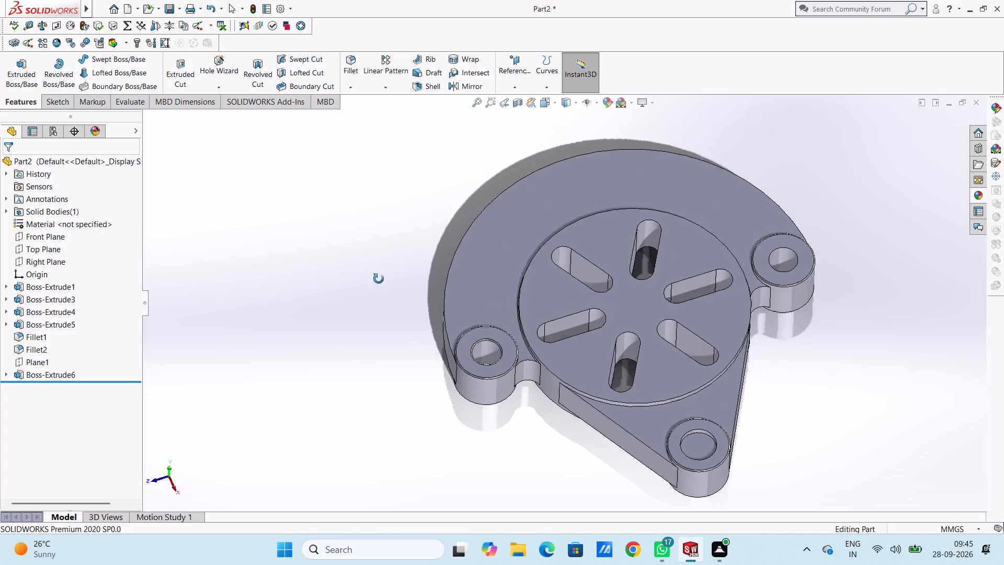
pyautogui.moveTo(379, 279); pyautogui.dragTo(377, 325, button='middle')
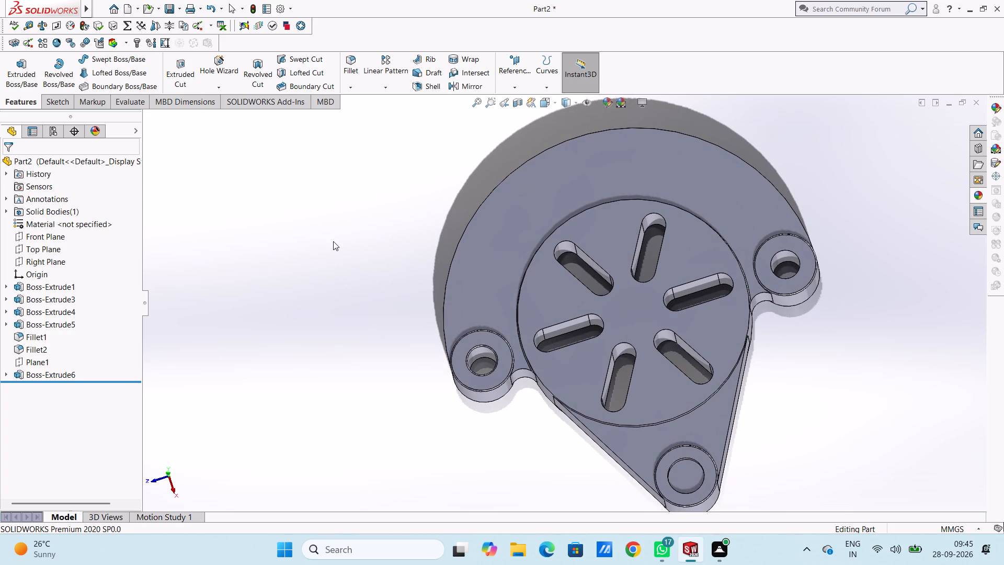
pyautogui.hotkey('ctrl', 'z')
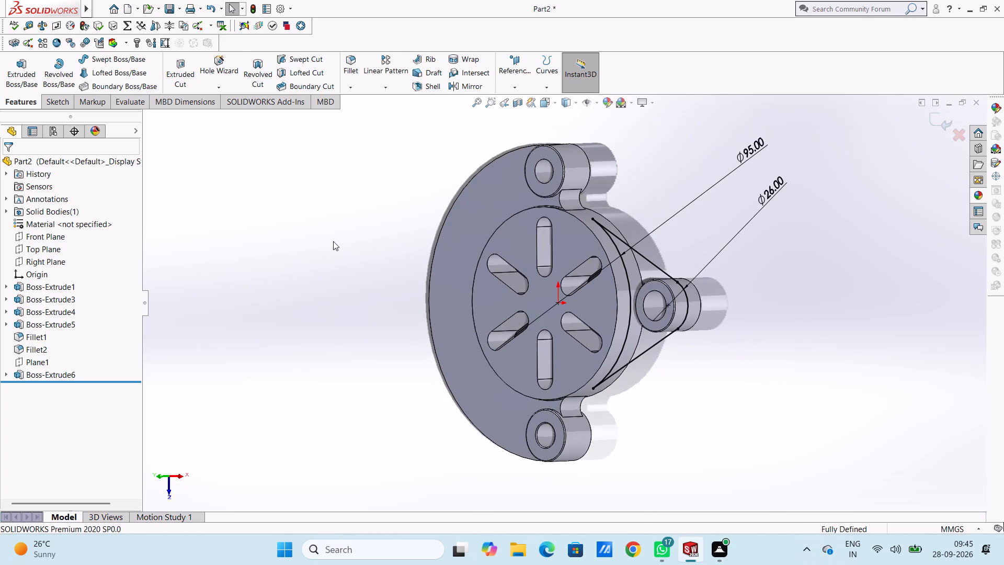
# In the arm sketch, draw a circle of 7.5 mm radius centred on the small boss, matching its hole.
pyautogui.hotkey('ctrl', '5')
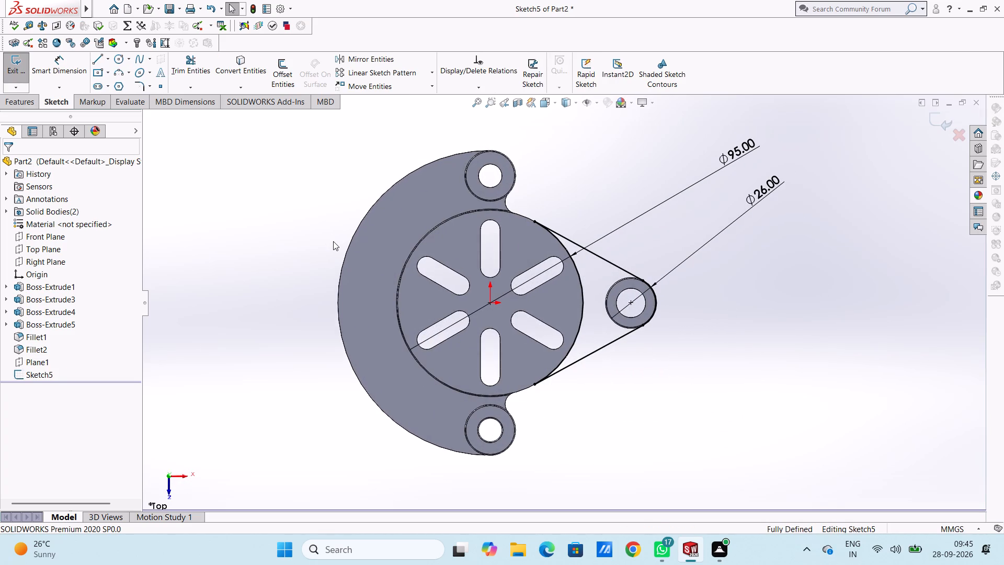
pyautogui.click(124, 60)
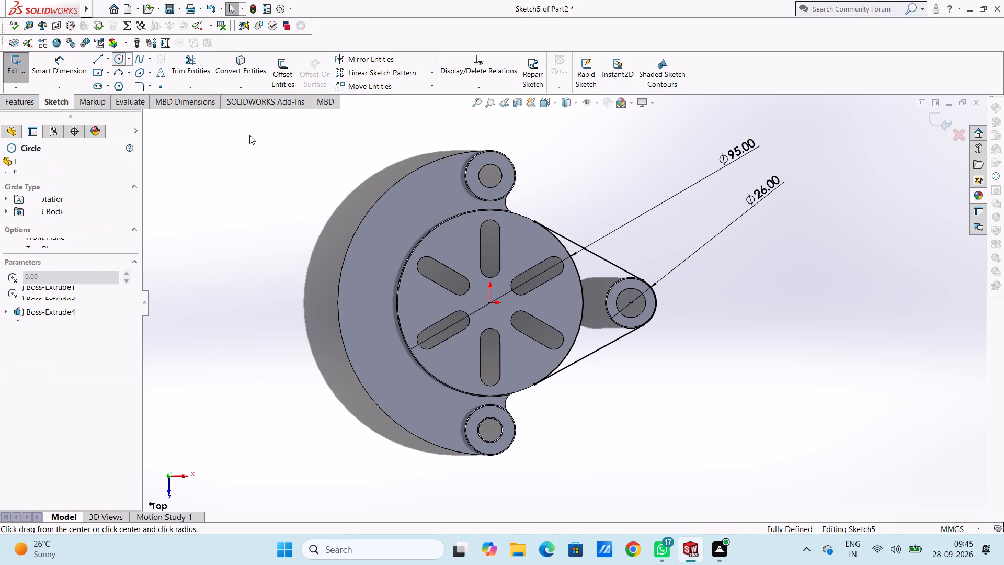
pyautogui.click(630, 303)
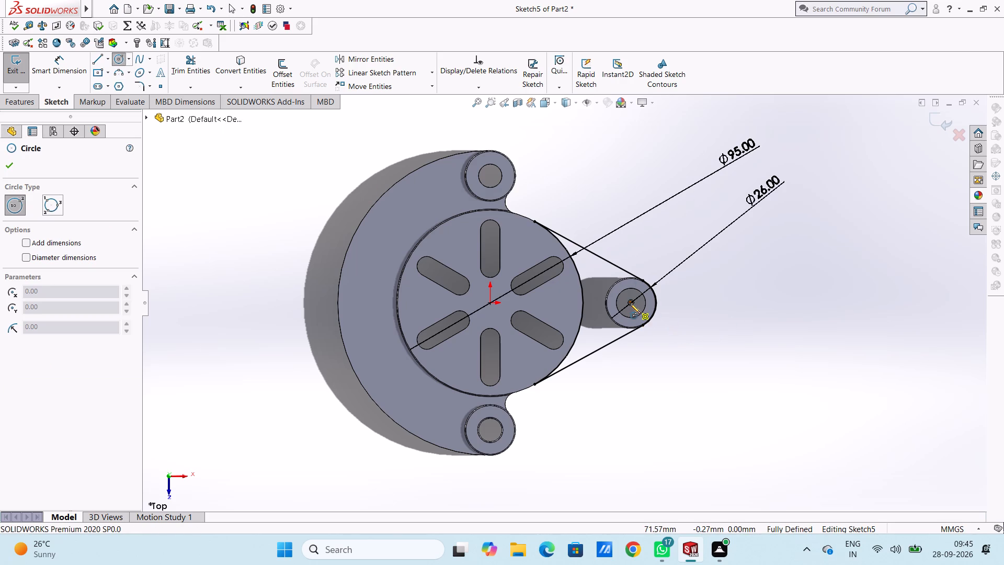
pyautogui.click(641, 316)
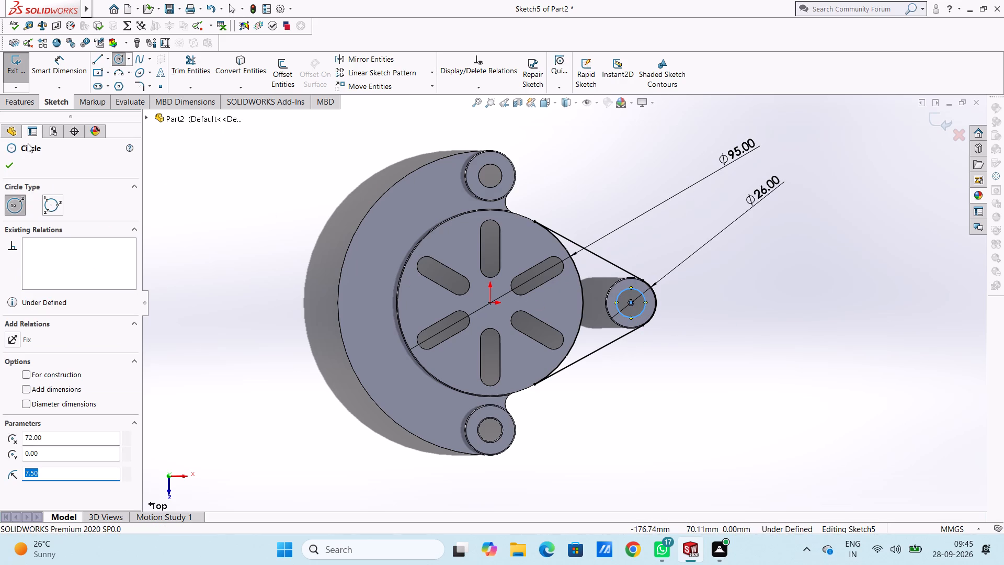
# Dimension the new circle in the small boss with a diameter of 15 mm.
pyautogui.click(5, 169)
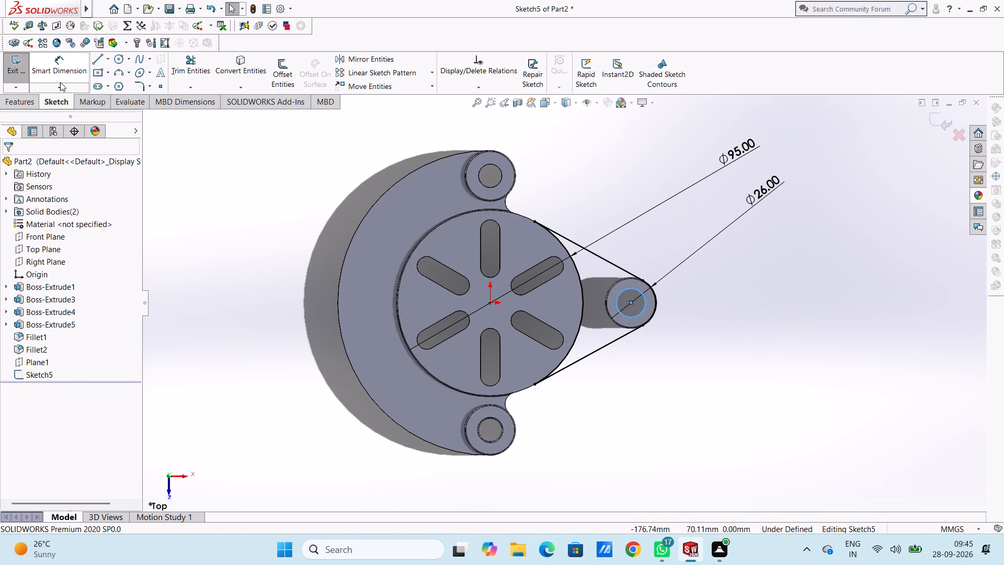
pyautogui.click(60, 82)
pyautogui.click(633, 315)
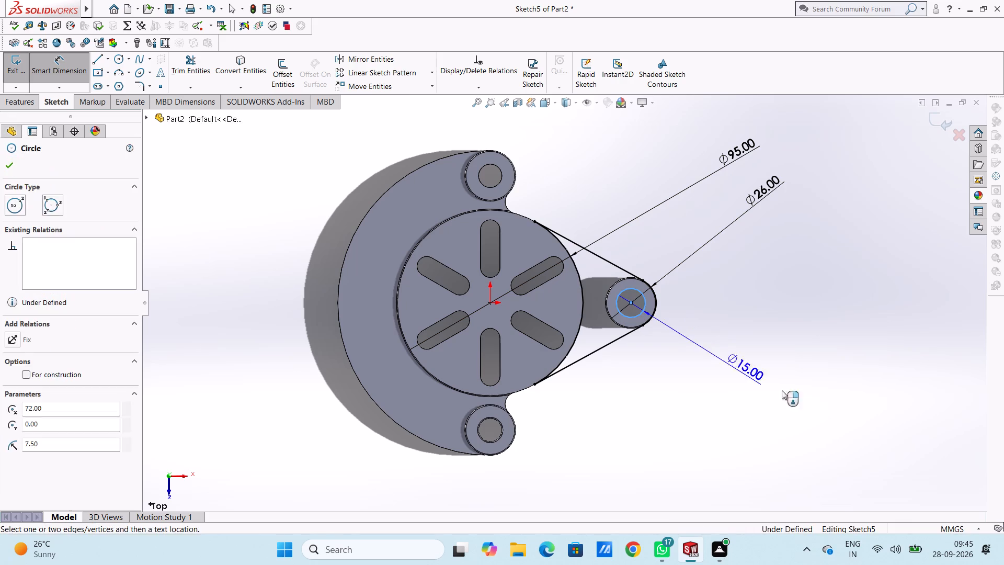
pyautogui.click(838, 419)
pyautogui.click(792, 405)
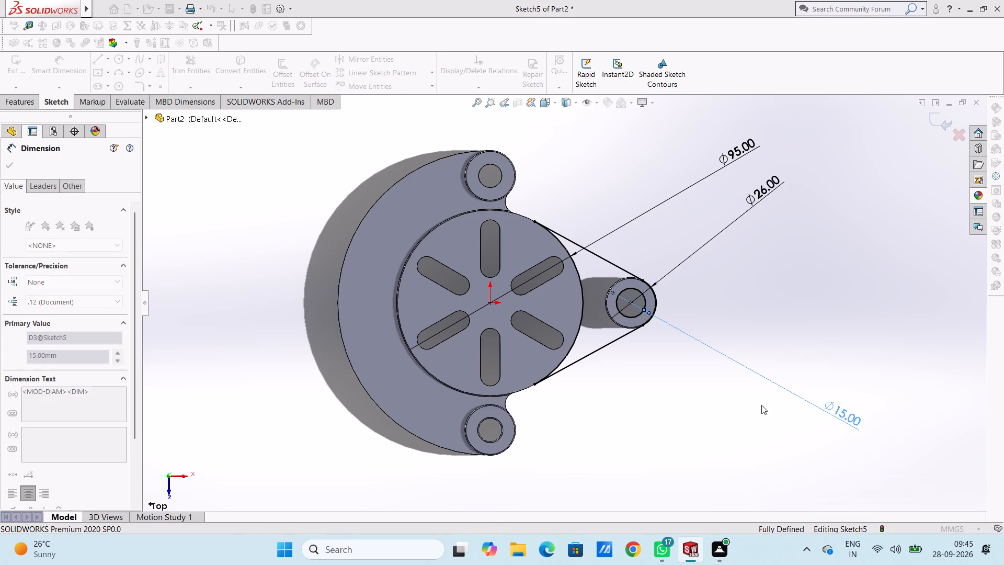
pyautogui.click(740, 408)
pyautogui.press('Escape')
pyautogui.press('Escape')
# Extrude the arm sketch as a Mid Plane boss with a depth of 15 mm, merging the result.
pyautogui.moveTo(739, 408); pyautogui.dragTo(713, 390, button='middle')
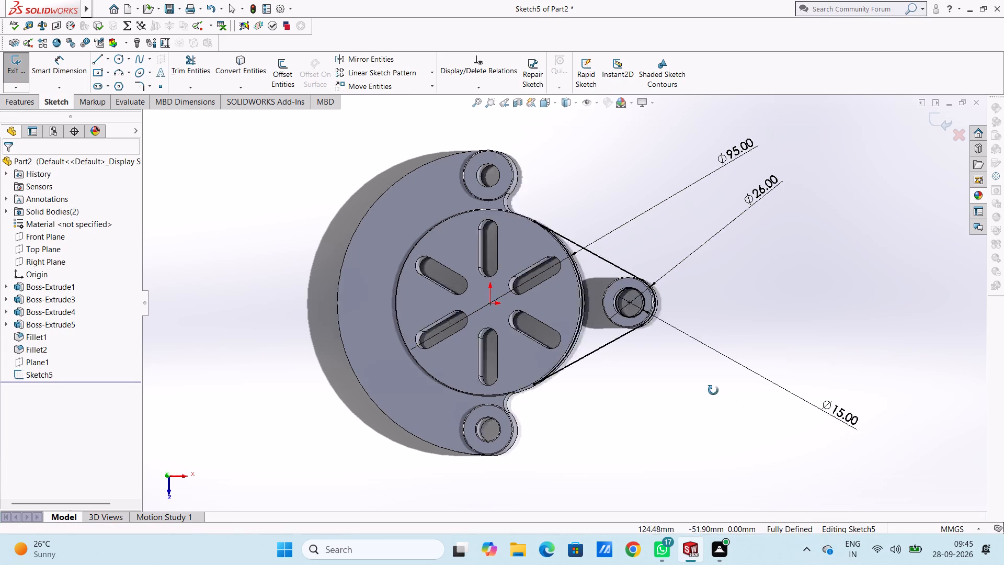
pyautogui.moveTo(713, 390); pyautogui.dragTo(701, 382, button='middle')
pyautogui.click(22, 100)
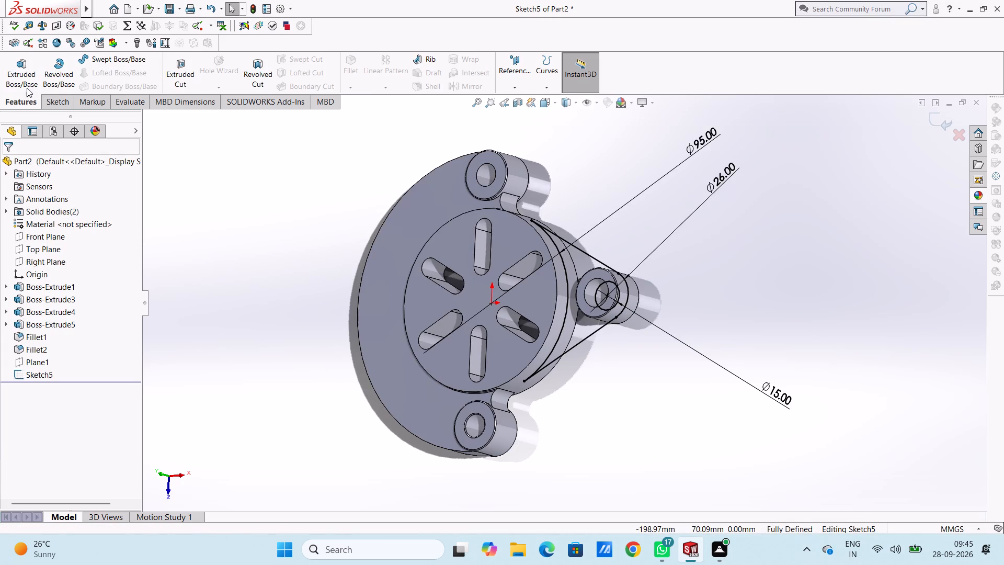
pyautogui.click(15, 65)
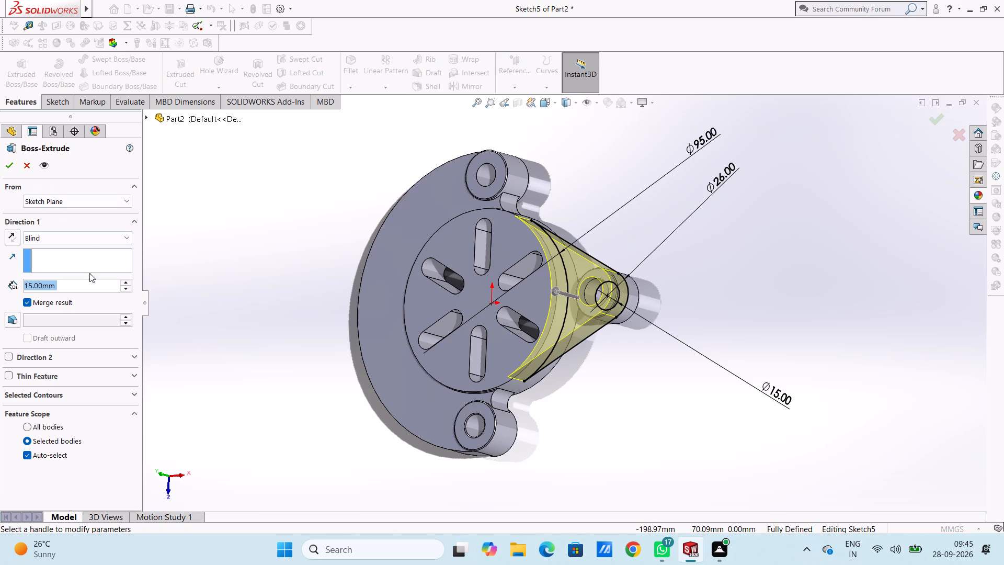
pyautogui.click(88, 235)
pyautogui.click(89, 301)
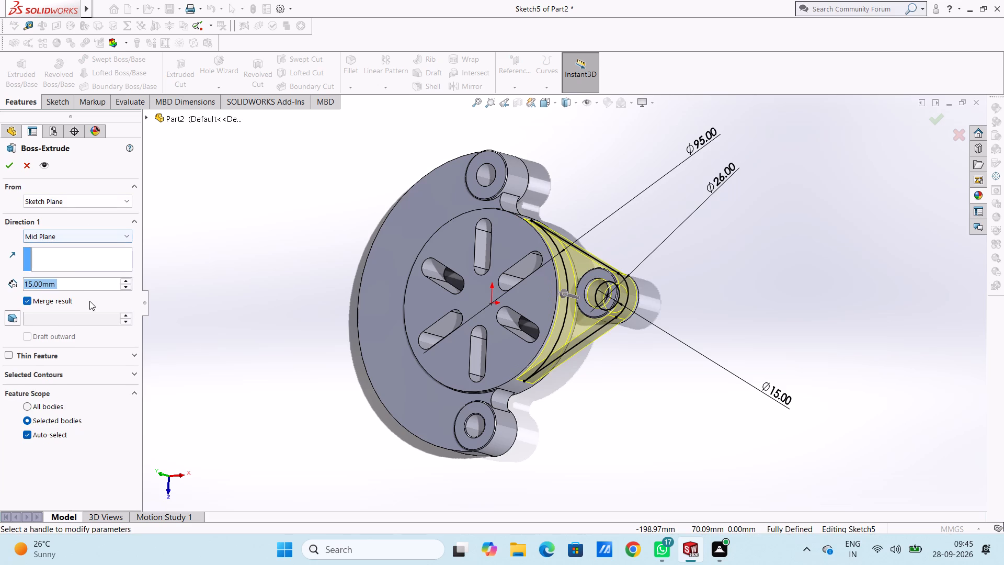
pyautogui.click(12, 165)
pyautogui.click(238, 202)
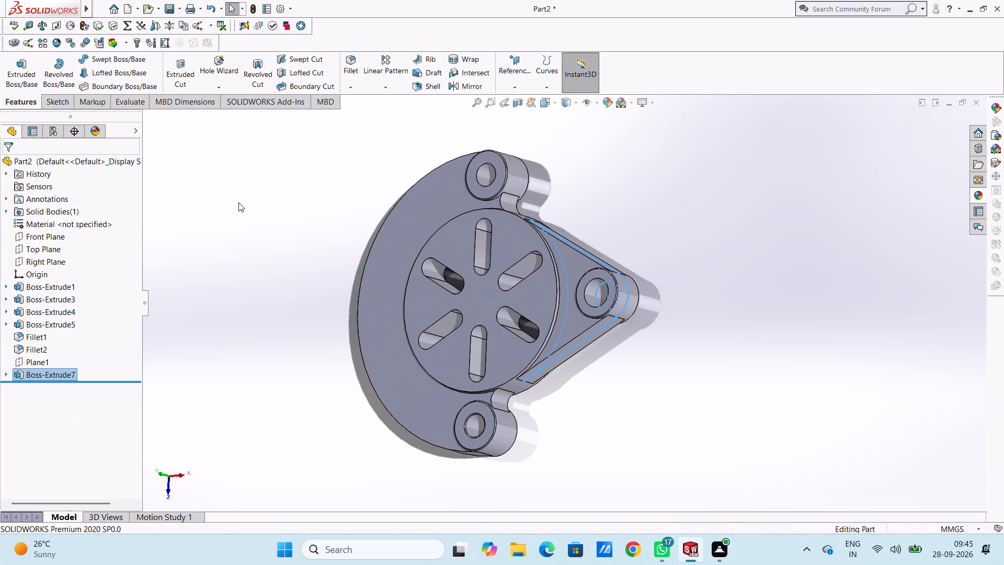
# Inspect the merged arm and the open boss hole from several angles, finishing in the isometric view.
pyautogui.moveTo(254, 218); pyautogui.dragTo(292, 193, button='middle')
pyautogui.moveTo(279, 281); pyautogui.dragTo(252, 219, button='middle')
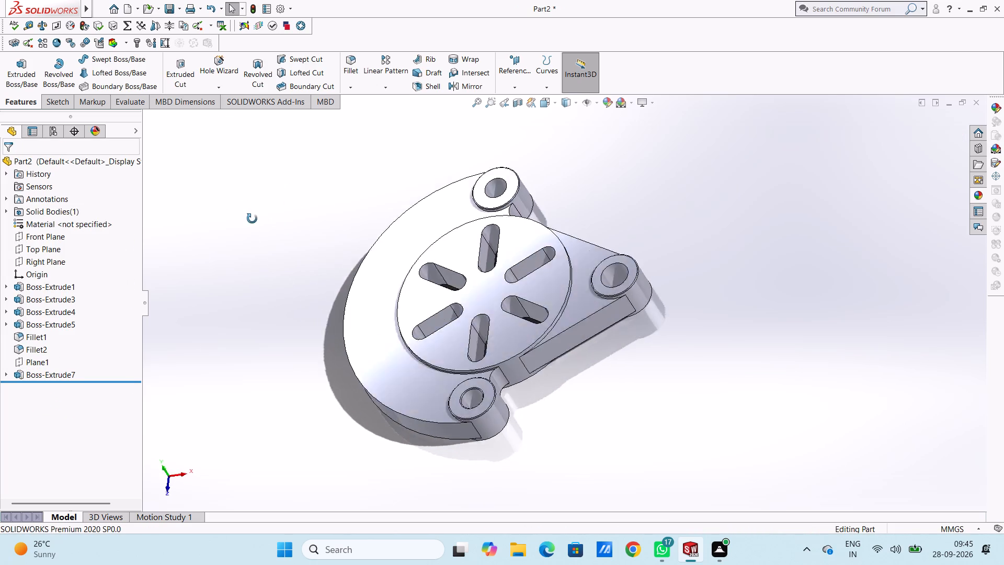
pyautogui.moveTo(252, 219); pyautogui.dragTo(242, 208, button='middle')
pyautogui.moveTo(242, 208); pyautogui.dragTo(237, 208, button='middle')
pyautogui.moveTo(276, 222); pyautogui.dragTo(254, 221, button='middle')
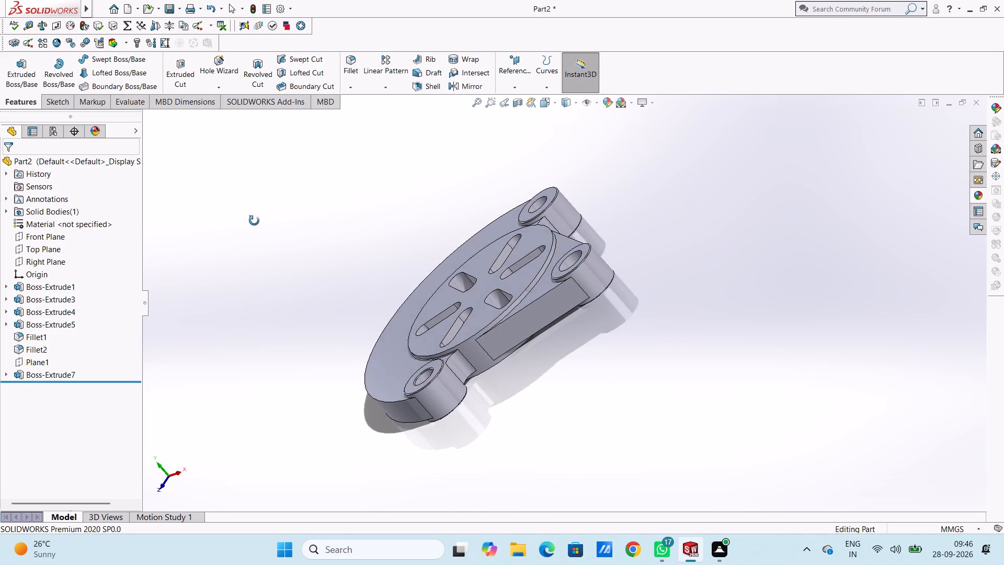
pyautogui.moveTo(254, 221); pyautogui.dragTo(250, 221, button='middle')
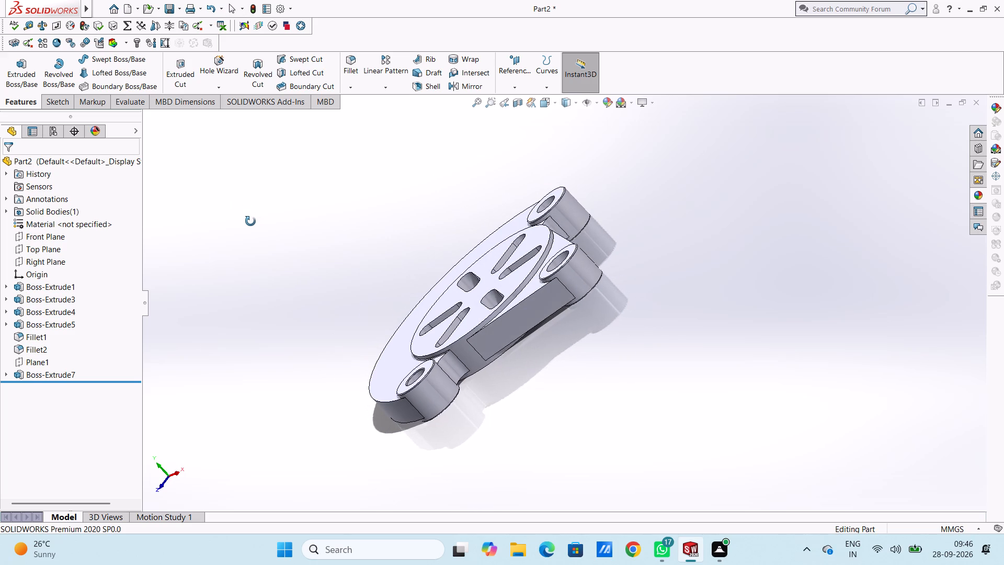
pyautogui.moveTo(250, 221); pyautogui.dragTo(300, 239, button='middle')
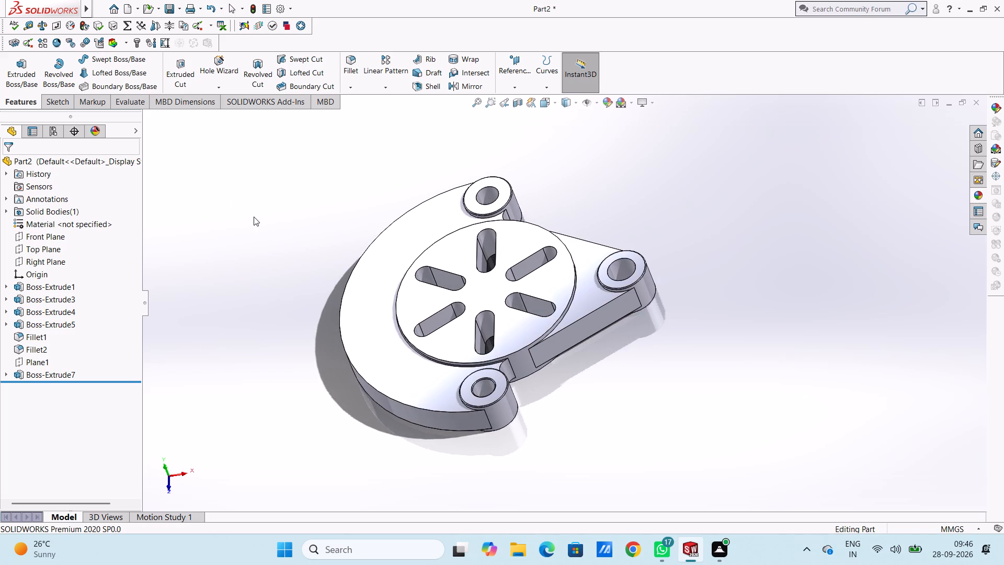
pyautogui.hotkey('ctrl', '7')
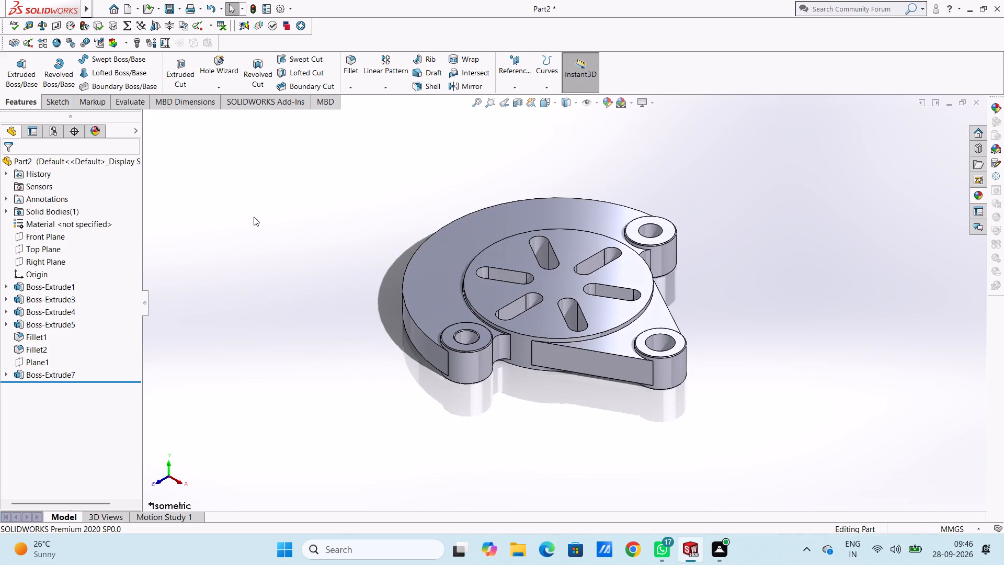
pyautogui.press('Escape')
pyautogui.press('Escape')
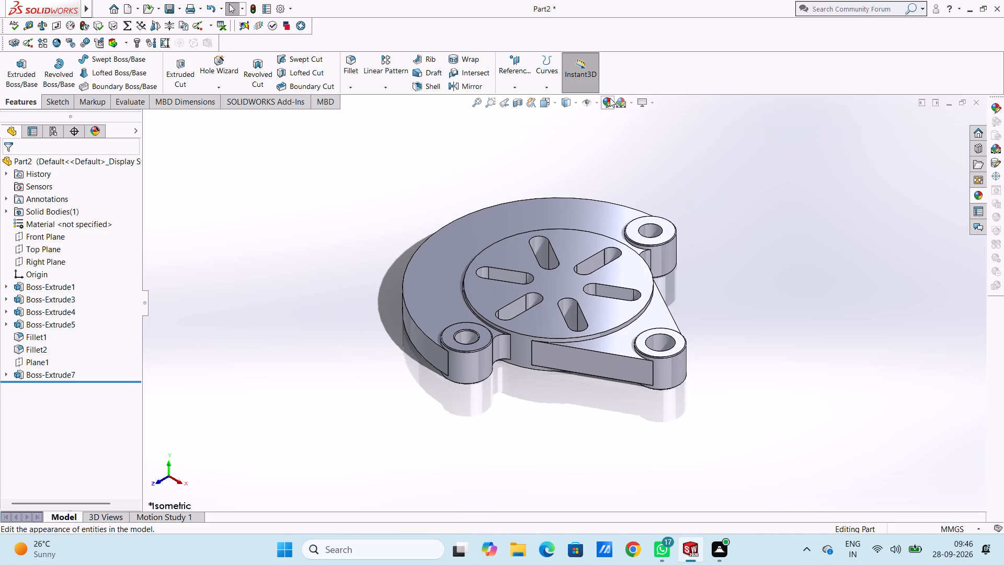
# Apply a dark yellow colour from the standard swatches to the whole part.
pyautogui.click(609, 98)
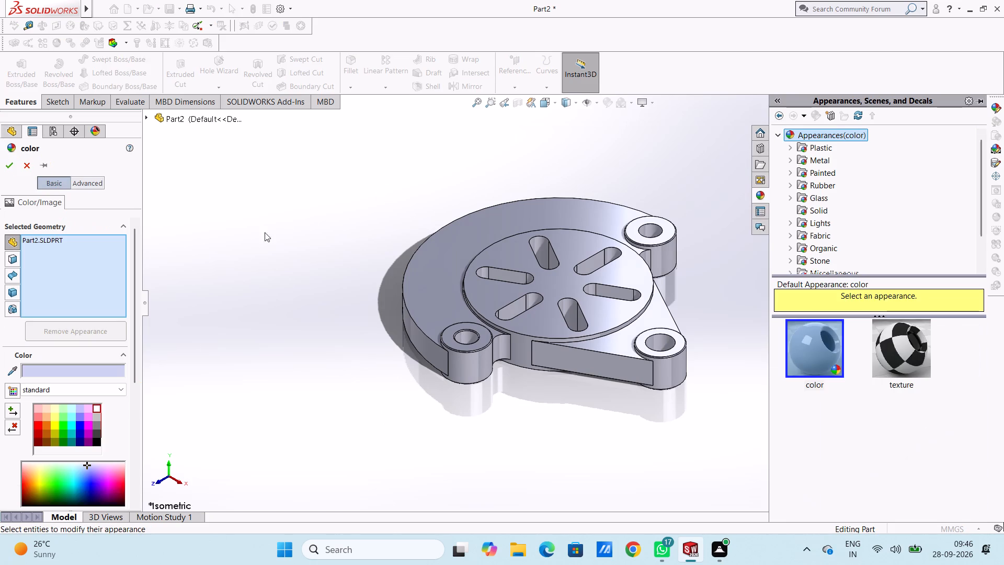
pyautogui.click(51, 420)
pyautogui.click(53, 435)
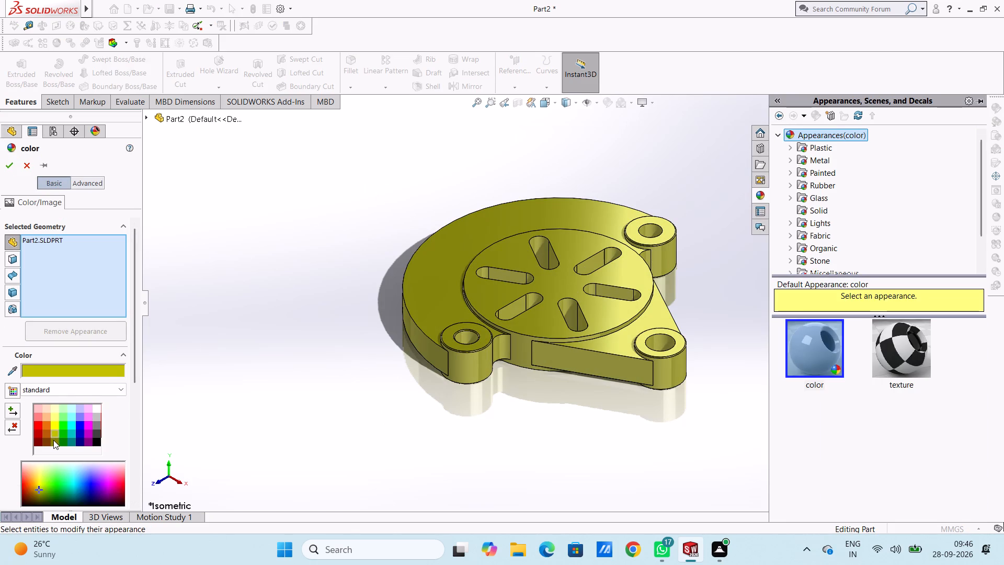
pyautogui.click(53, 440)
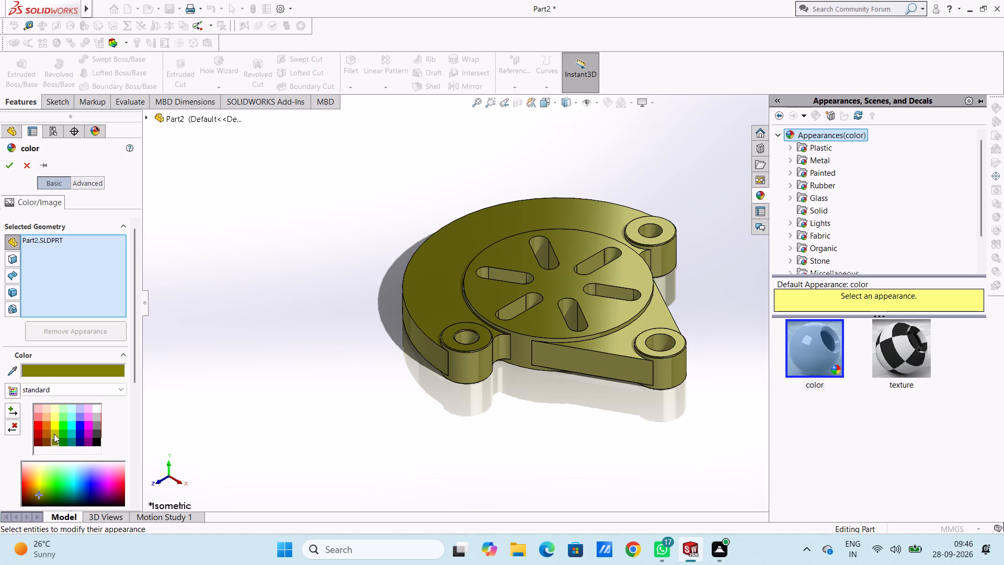
pyautogui.click(54, 434)
pyautogui.click(56, 424)
pyautogui.click(56, 430)
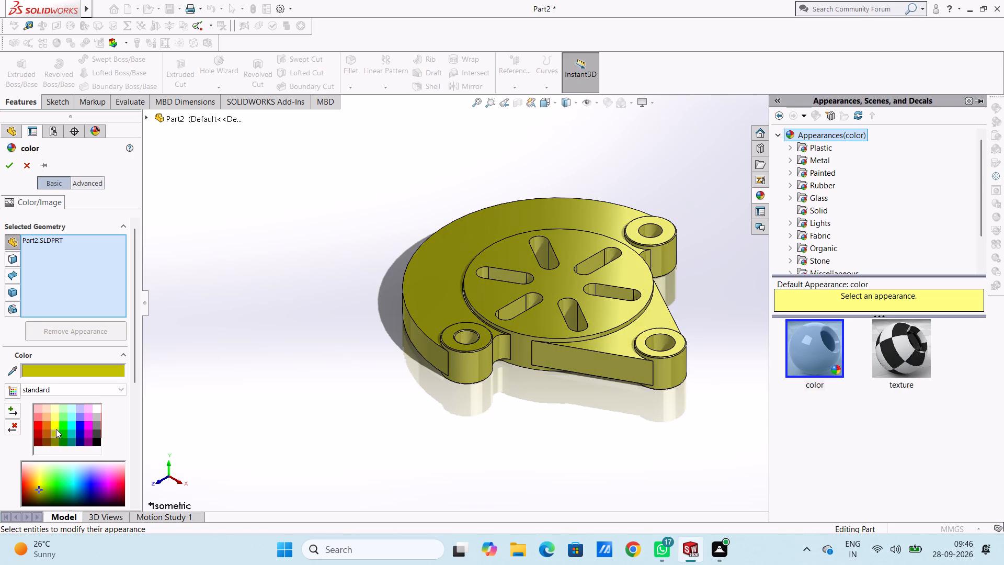
pyautogui.click(3, 163)
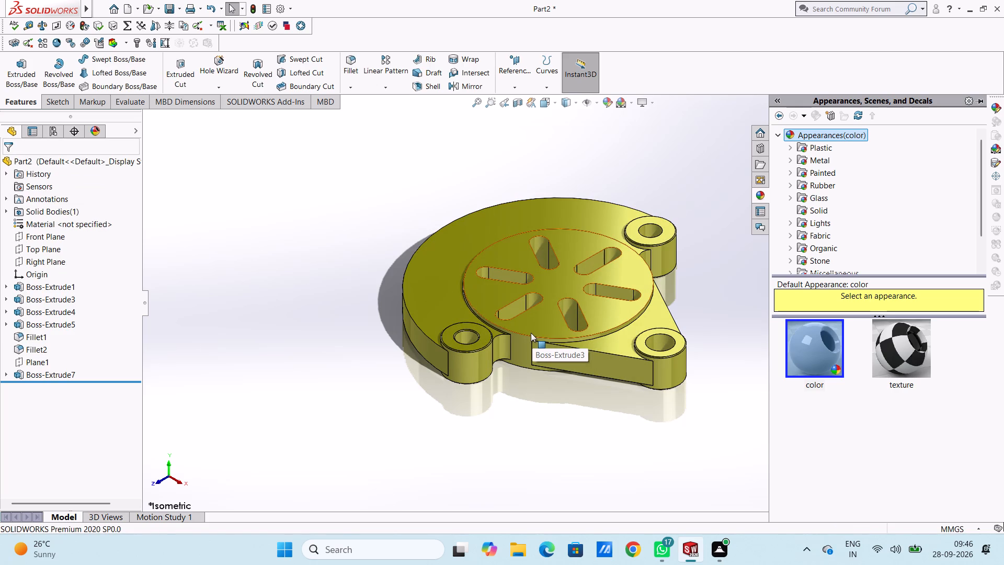
# Apply the chromium plate metal appearance to the long flat wall of the disc slot nearest the front lug, on that face only.
pyautogui.scroll(-4, 531, 333)
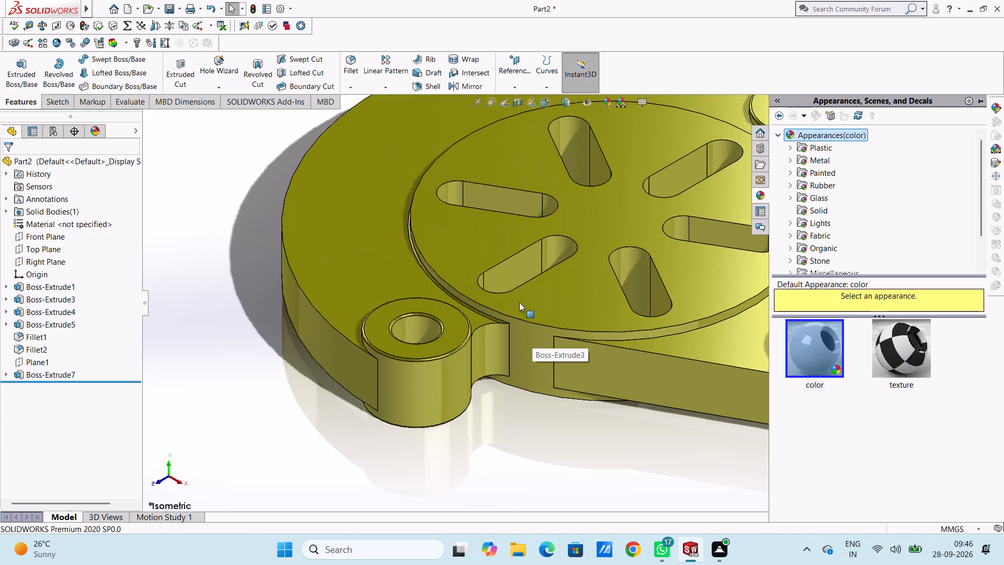
pyautogui.click(825, 157)
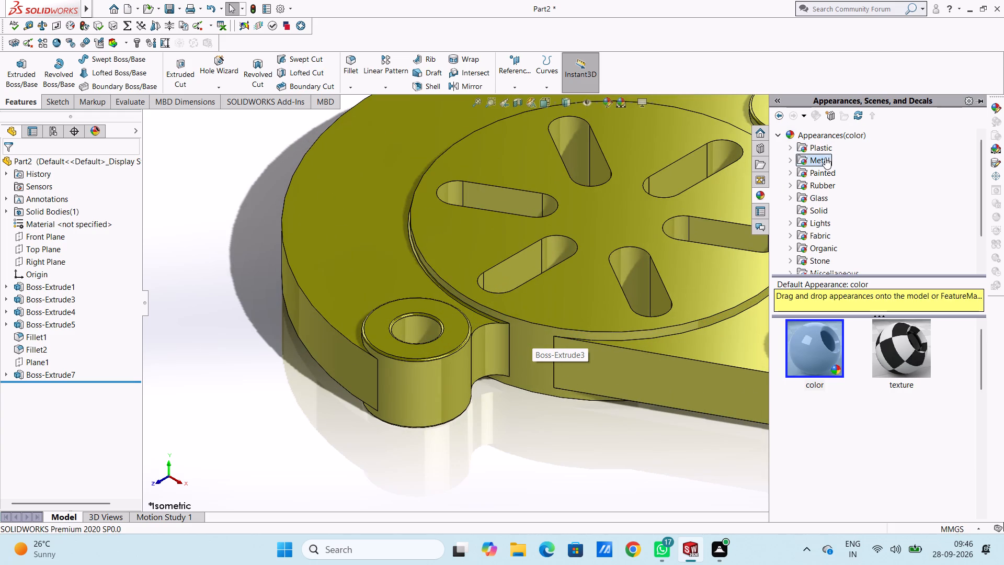
pyautogui.moveTo(903, 338); pyautogui.dragTo(537, 227)
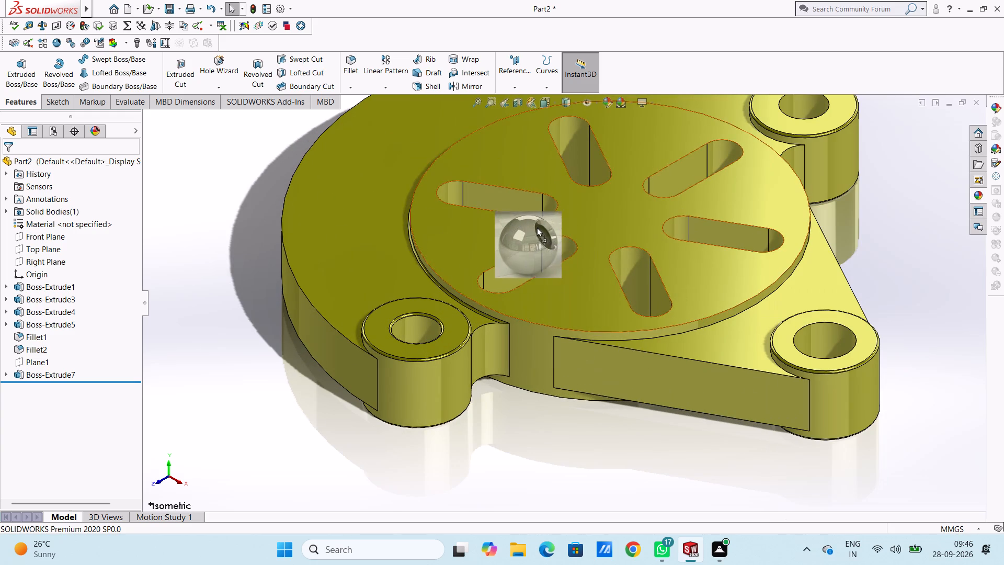
pyautogui.moveTo(537, 227); pyautogui.dragTo(525, 254)
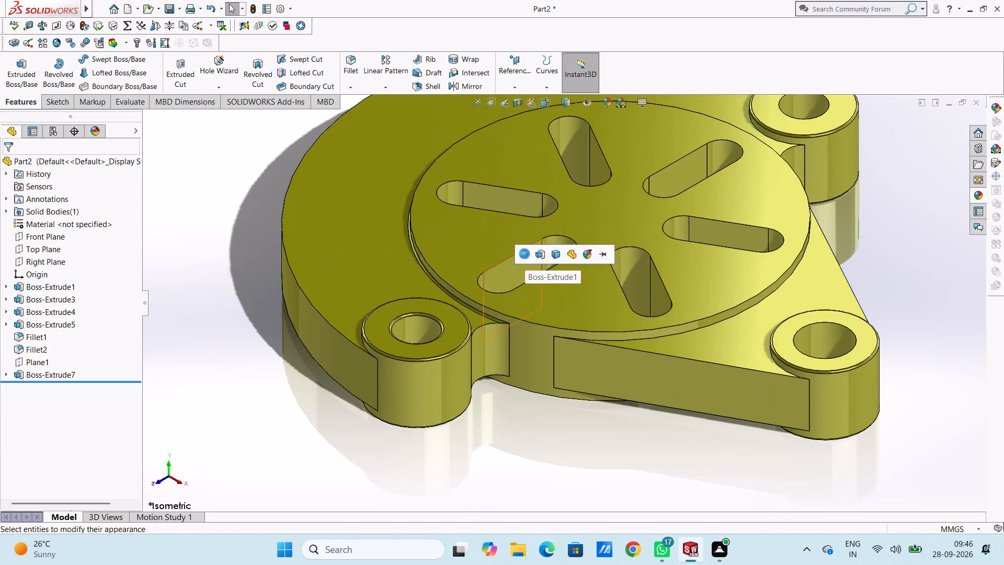
pyautogui.click(523, 254)
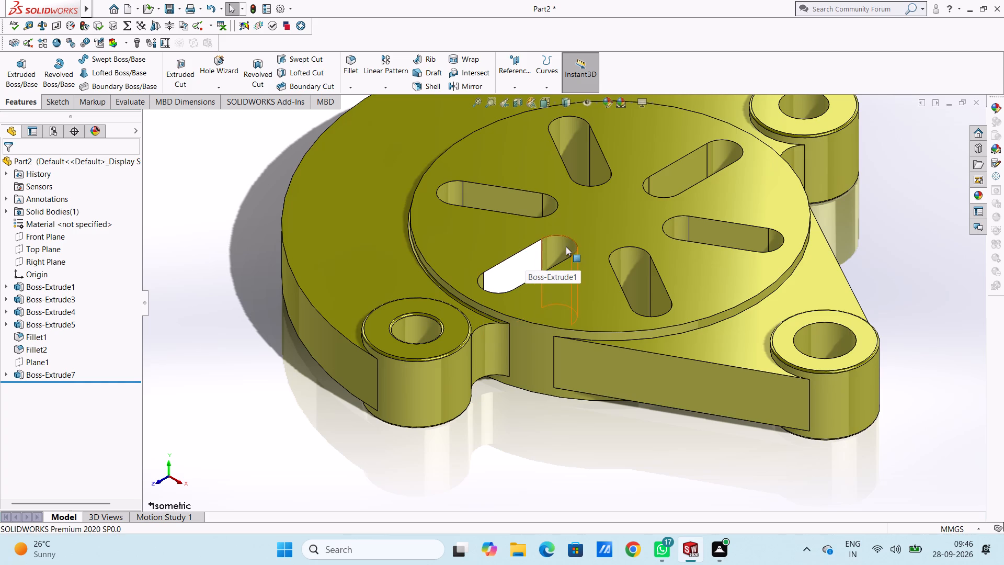
# Apply the chromium plate appearance to the rounded end wall of the same slot, adjoining the plated flat wall.
pyautogui.scroll(-5, 538, 244)
pyautogui.click(977, 194)
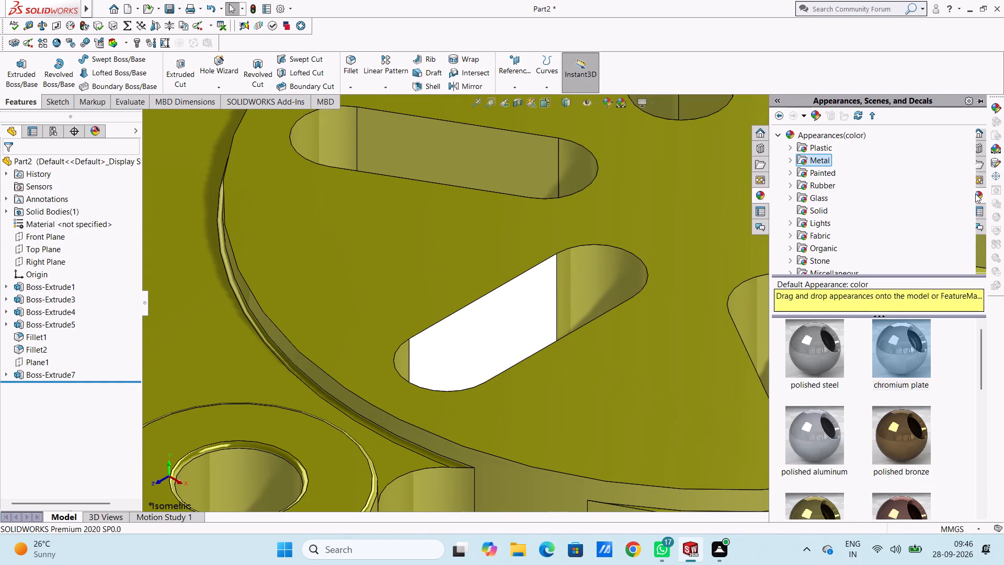
pyautogui.moveTo(915, 345); pyautogui.dragTo(590, 262)
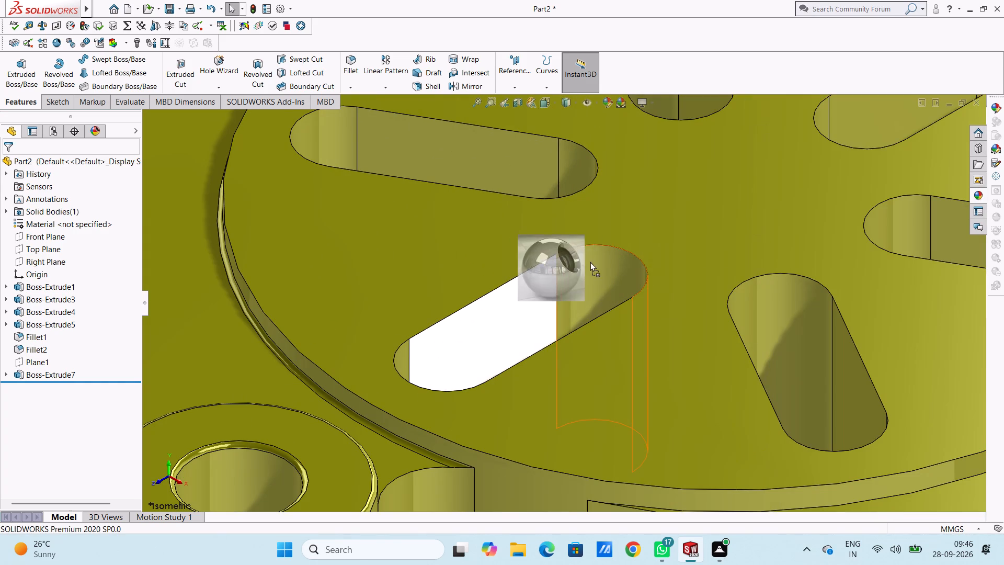
pyautogui.moveTo(590, 262); pyautogui.dragTo(601, 265)
pyautogui.click(601, 265)
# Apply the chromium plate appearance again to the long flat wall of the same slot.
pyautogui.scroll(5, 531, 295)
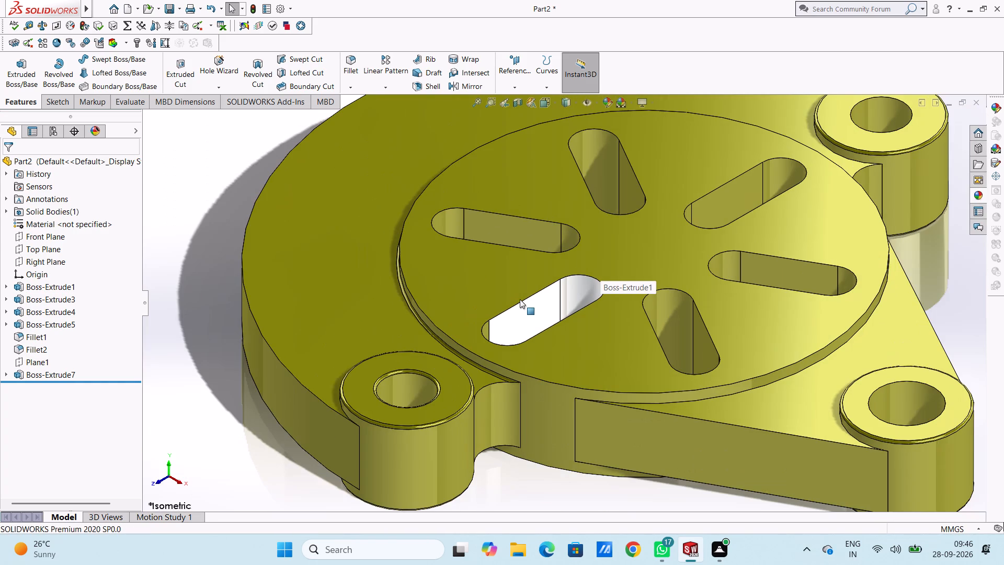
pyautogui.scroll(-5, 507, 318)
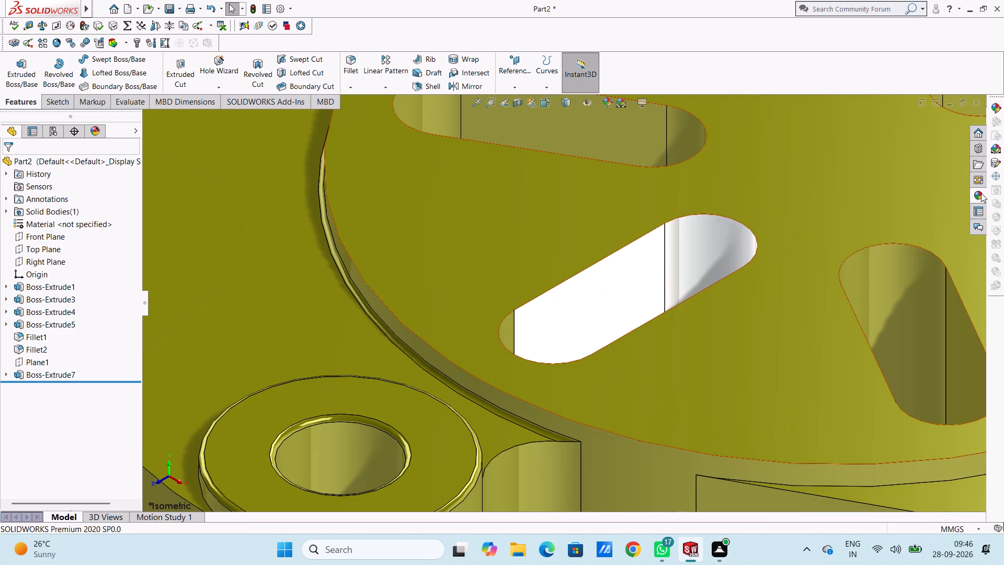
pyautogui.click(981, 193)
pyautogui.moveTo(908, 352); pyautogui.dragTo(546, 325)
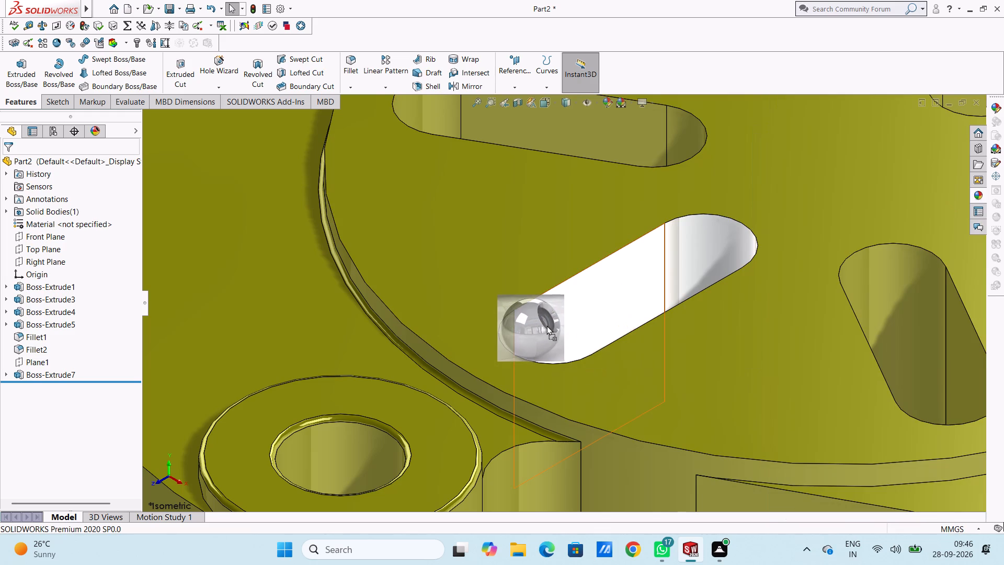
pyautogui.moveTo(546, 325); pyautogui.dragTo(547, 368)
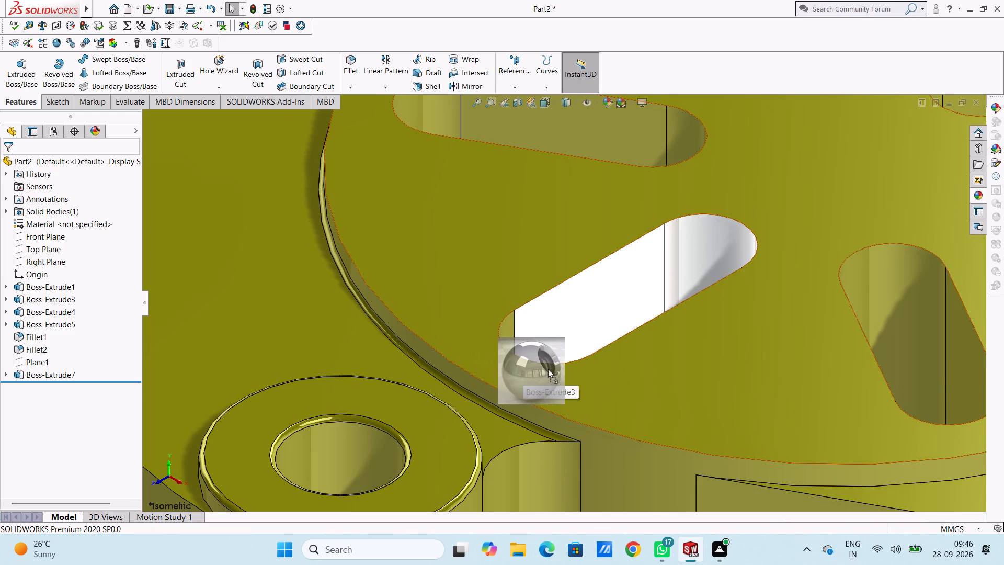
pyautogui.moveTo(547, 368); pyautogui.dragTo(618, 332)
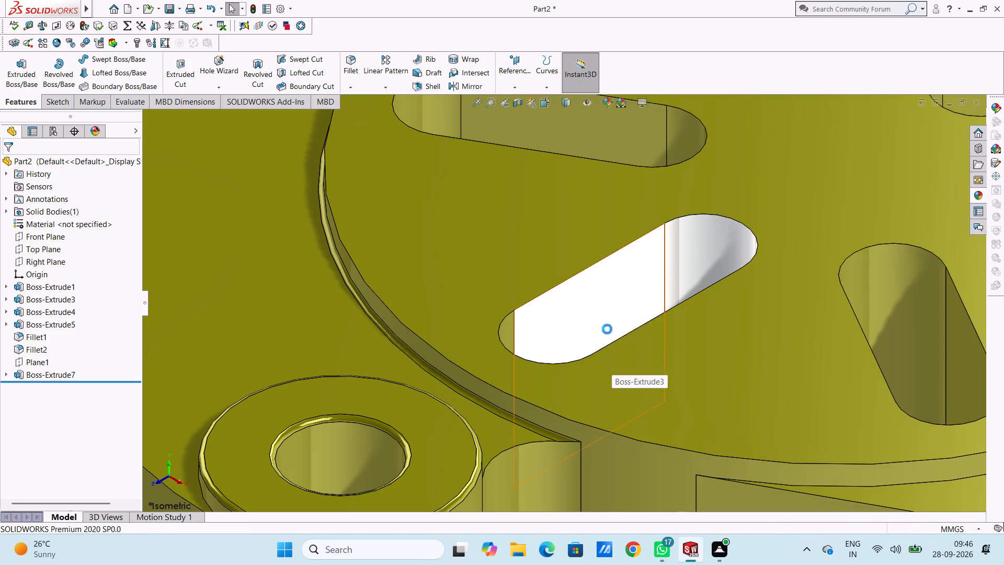
# Apply the chromium plate appearance to the cylindrical inner wall of the front lug's hole.
pyautogui.scroll(6, 570, 285)
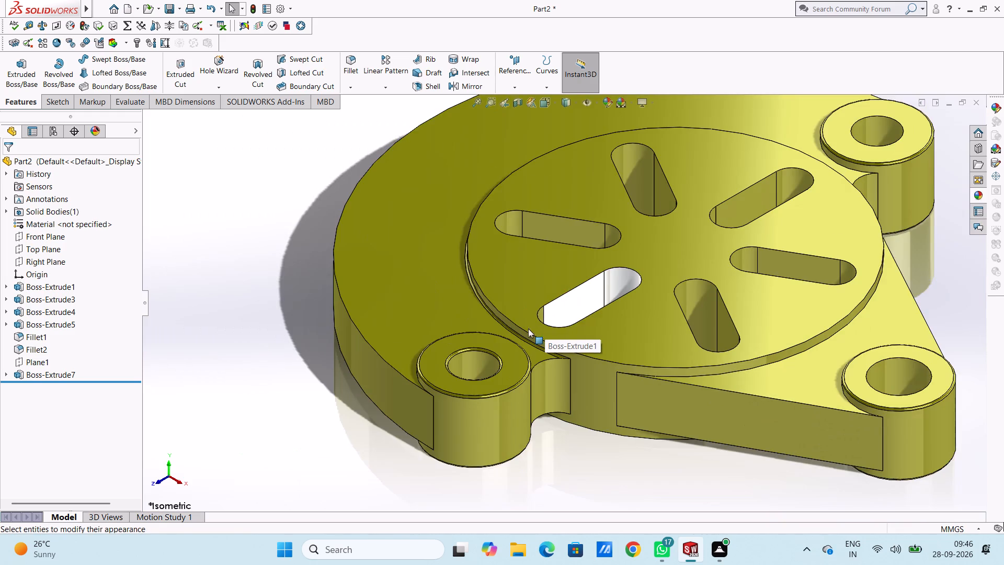
pyautogui.scroll(-6, 466, 355)
pyautogui.scroll(-6, 510, 312)
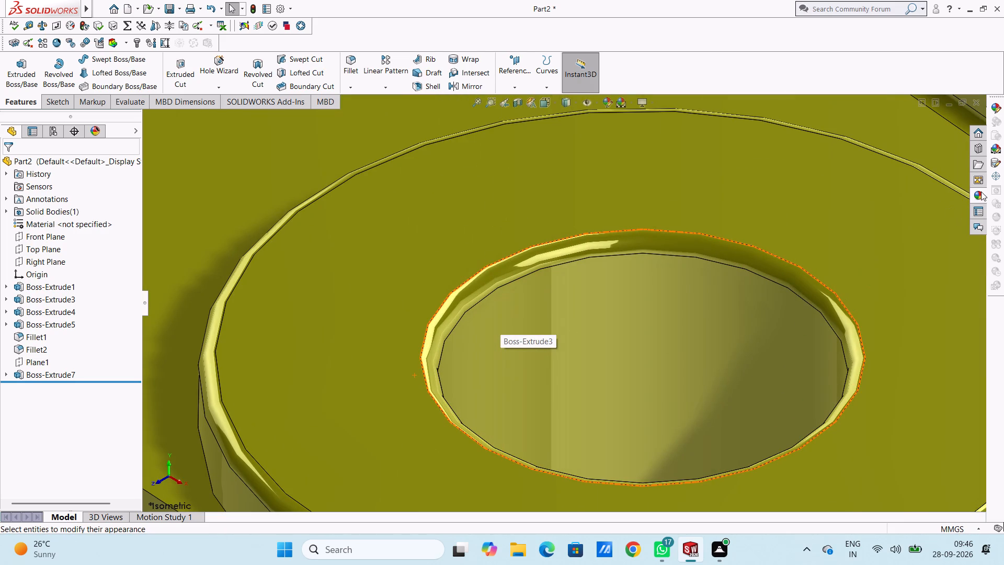
pyautogui.click(979, 191)
pyautogui.moveTo(906, 344); pyautogui.dragTo(679, 374)
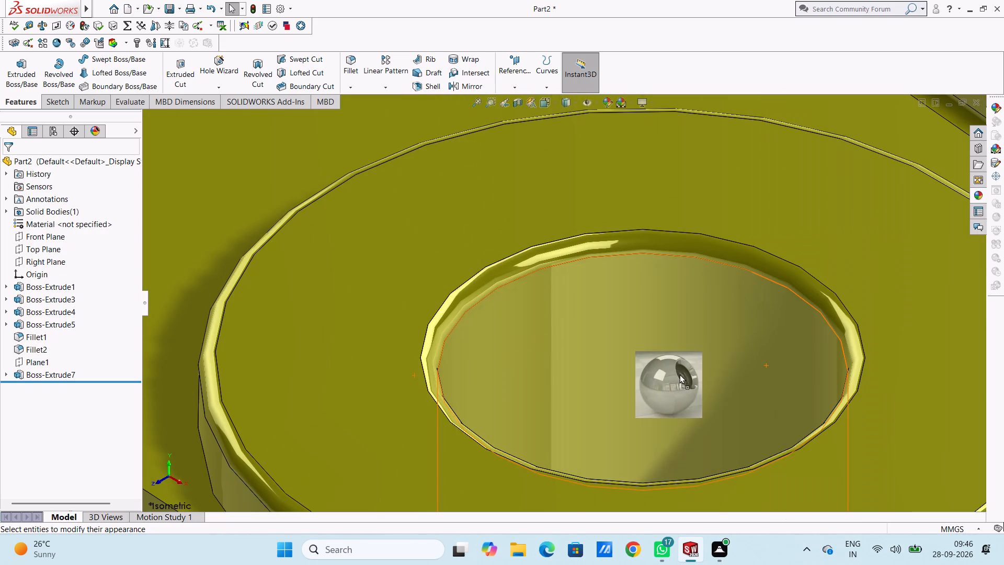
pyautogui.moveTo(679, 374); pyautogui.dragTo(676, 372)
pyautogui.click(671, 368)
pyautogui.scroll(12, 671, 365)
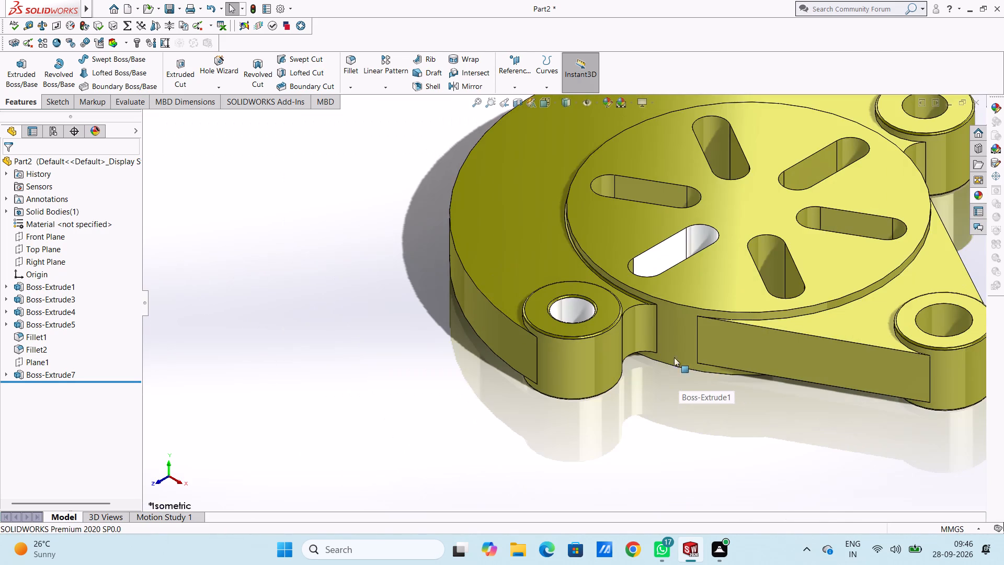
# Apply the chromium plate appearance to the cylindrical inner wall of the hole in the boss at the tangent arm's end, on that face only.
pyautogui.scroll(4, 852, 337)
pyautogui.scroll(-6, 769, 314)
pyautogui.scroll(-6, 519, 280)
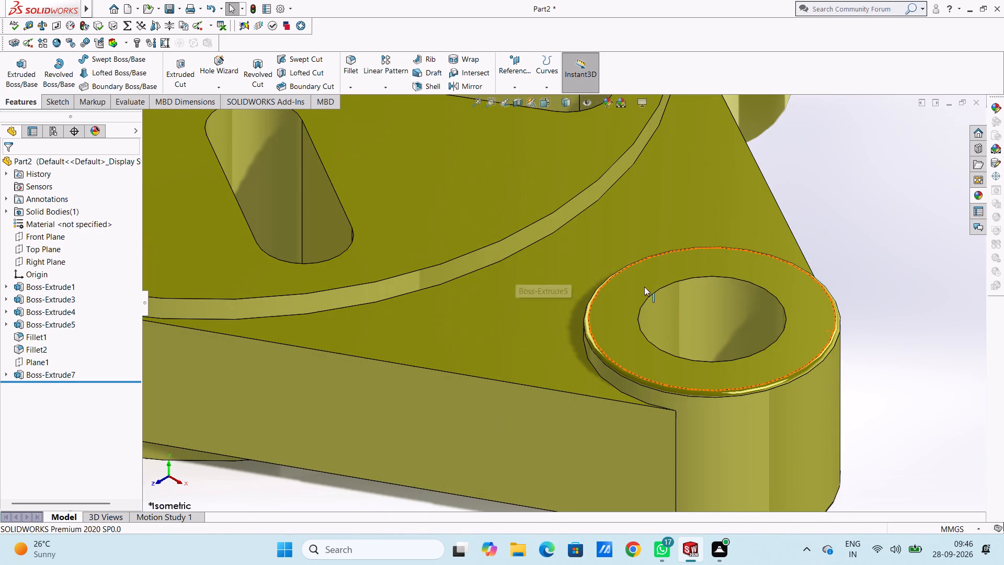
pyautogui.click(977, 196)
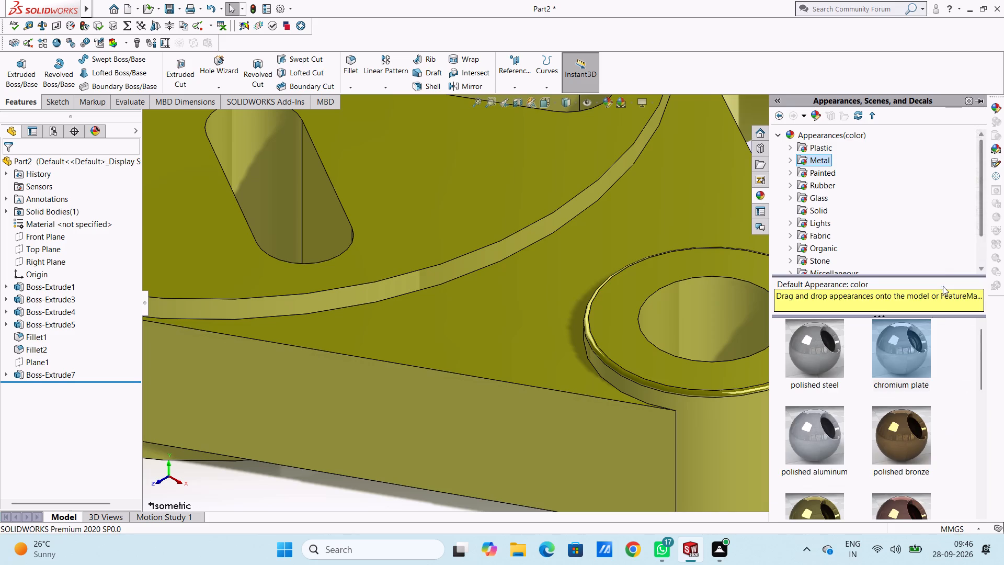
pyautogui.moveTo(908, 345); pyautogui.dragTo(735, 319)
pyautogui.click(734, 318)
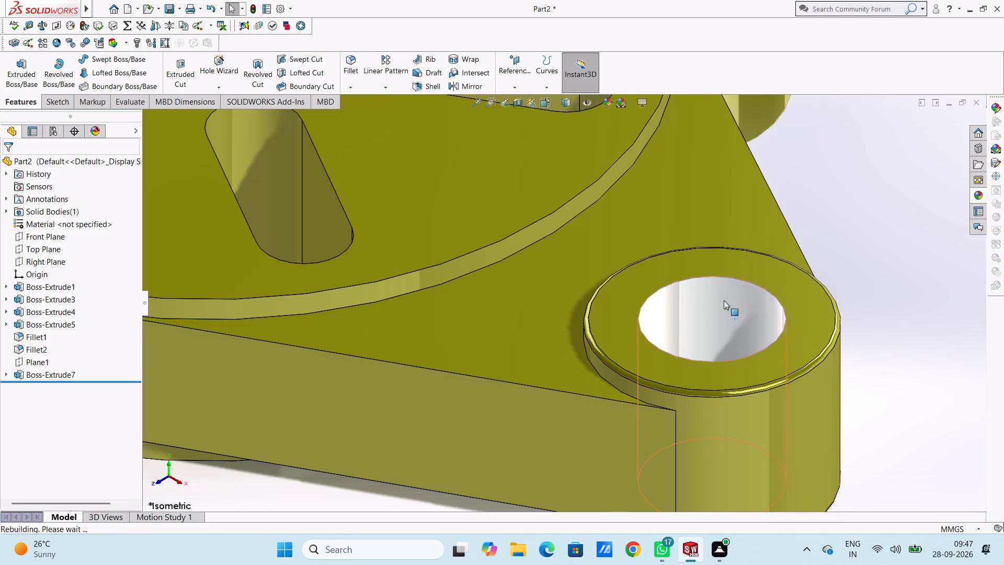
# Apply the chromium plate appearance to the cylindrical inner wall of the rear lug's hole, on that face only.
pyautogui.scroll(5, 672, 243)
pyautogui.scroll(2, 616, 172)
pyautogui.scroll(-7, 566, 141)
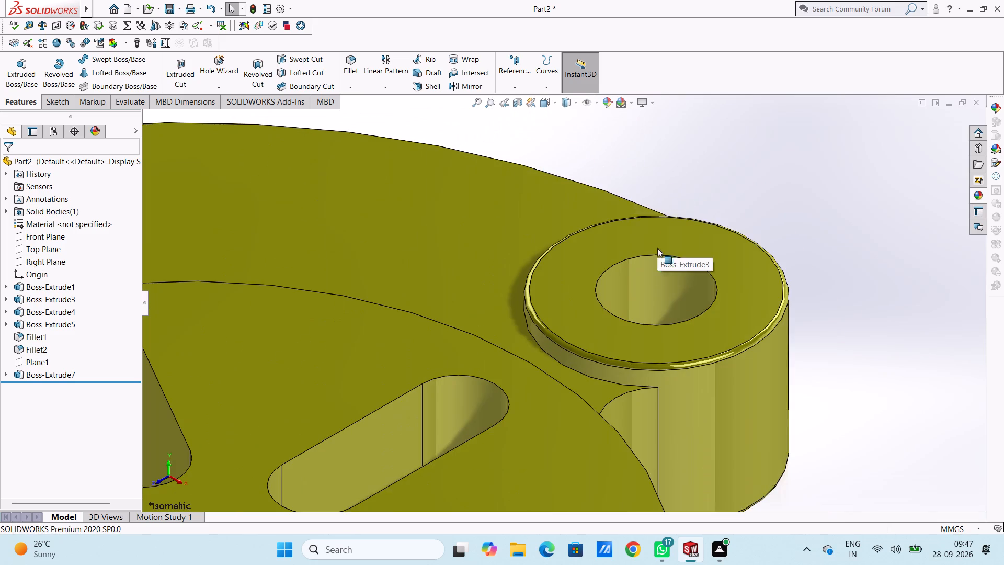
pyautogui.scroll(-5, 648, 278)
pyautogui.click(982, 194)
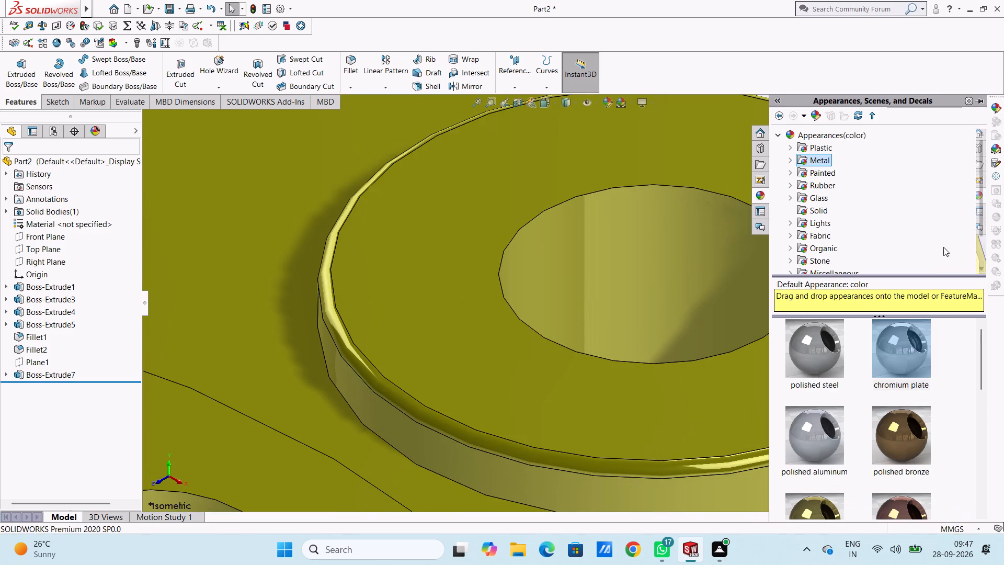
pyautogui.moveTo(914, 344); pyautogui.dragTo(664, 251)
pyautogui.click(662, 250)
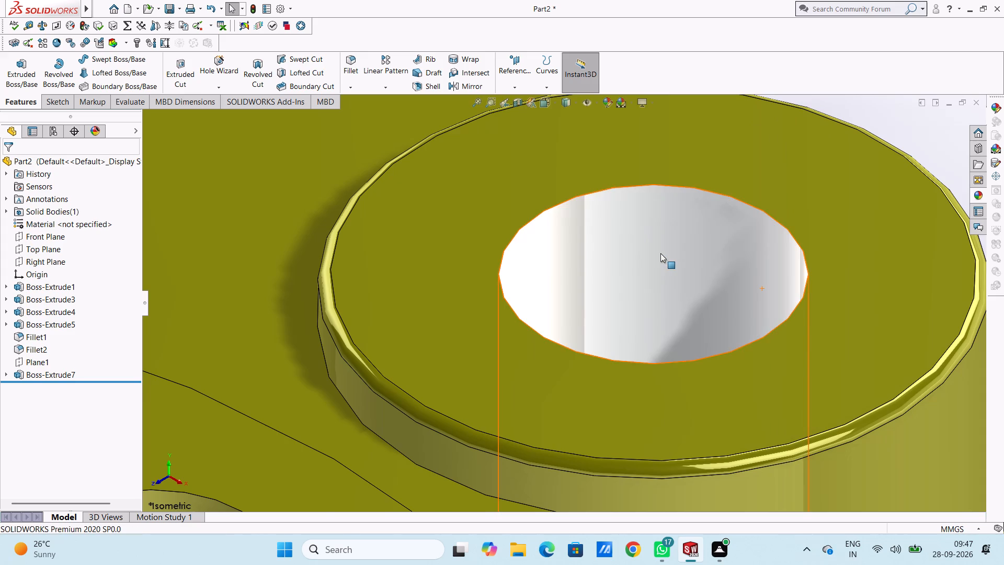
# Apply the chromium plate appearance to the unplated outer rounded end wall of the partly plated disc slot near the front lug.
pyautogui.scroll(14, 660, 253)
pyautogui.moveTo(460, 366); pyautogui.dragTo(448, 472, button='middle')
pyautogui.scroll(-5, 407, 417)
pyautogui.scroll(-5, 518, 299)
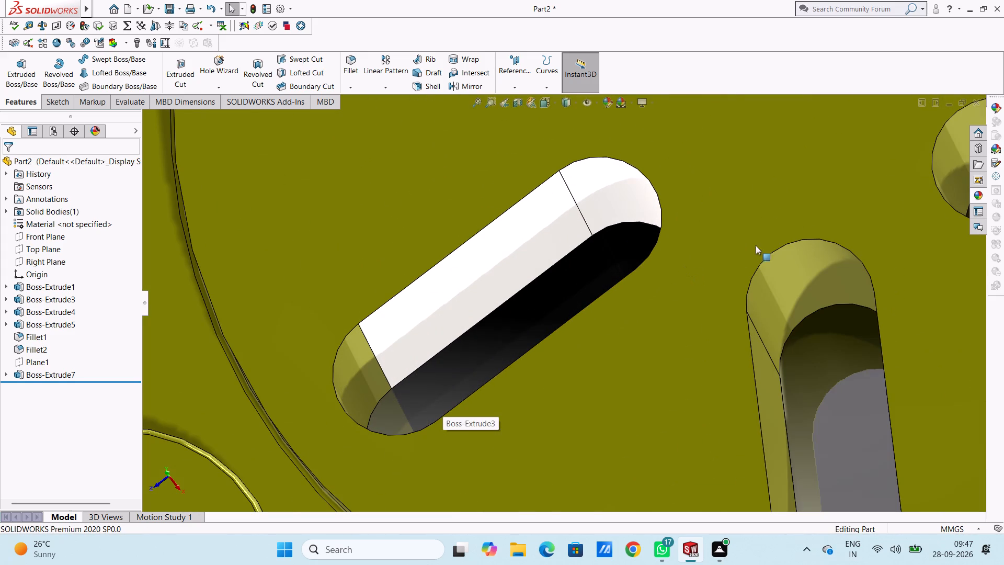
pyautogui.click(977, 195)
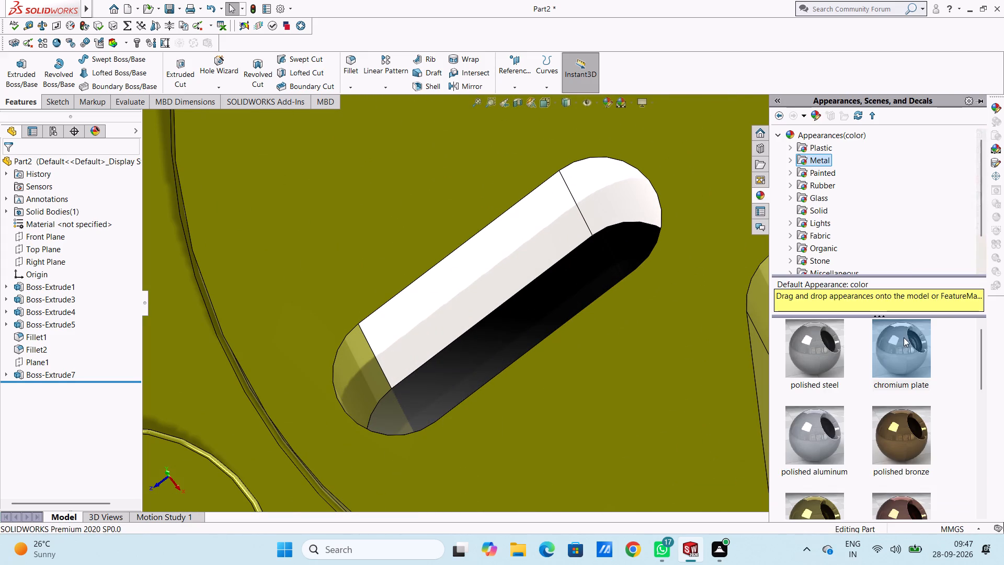
pyautogui.moveTo(904, 337); pyautogui.dragTo(359, 381)
pyautogui.click(359, 381)
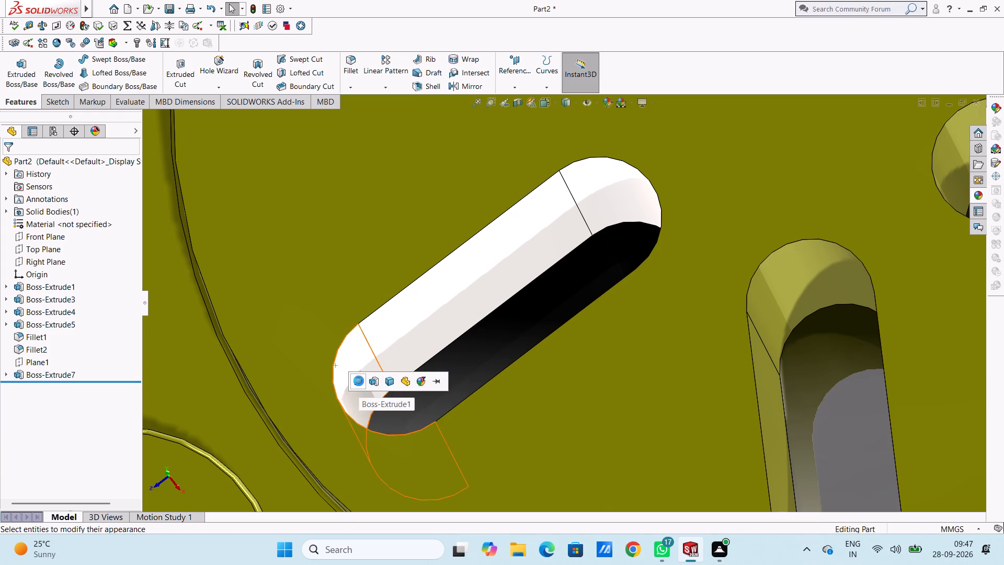
# Apply the chromium plate appearance to the remaining long flat wall of the same slot, on the side facing the neighbouring unplated slot.
pyautogui.scroll(4, 512, 317)
pyautogui.moveTo(522, 321); pyautogui.dragTo(560, 368, button='middle')
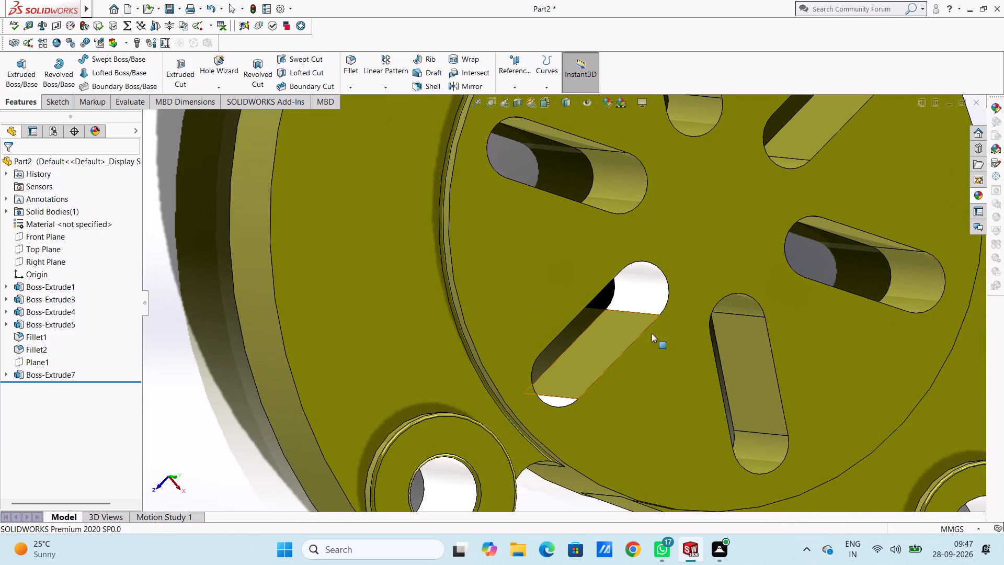
pyautogui.scroll(-5, 667, 336)
pyautogui.click(979, 197)
pyautogui.moveTo(909, 329); pyautogui.dragTo(489, 384)
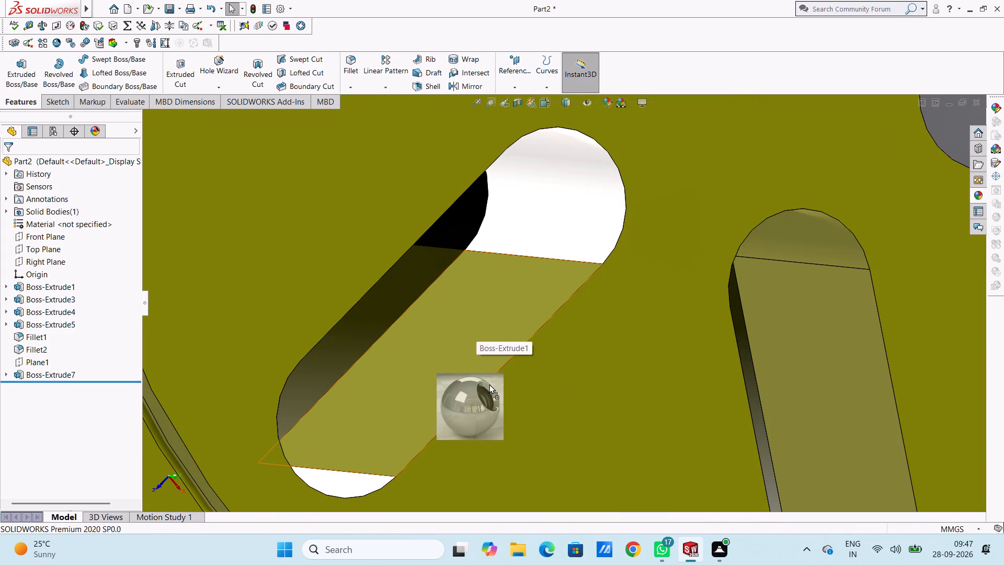
pyautogui.moveTo(489, 384); pyautogui.dragTo(481, 368)
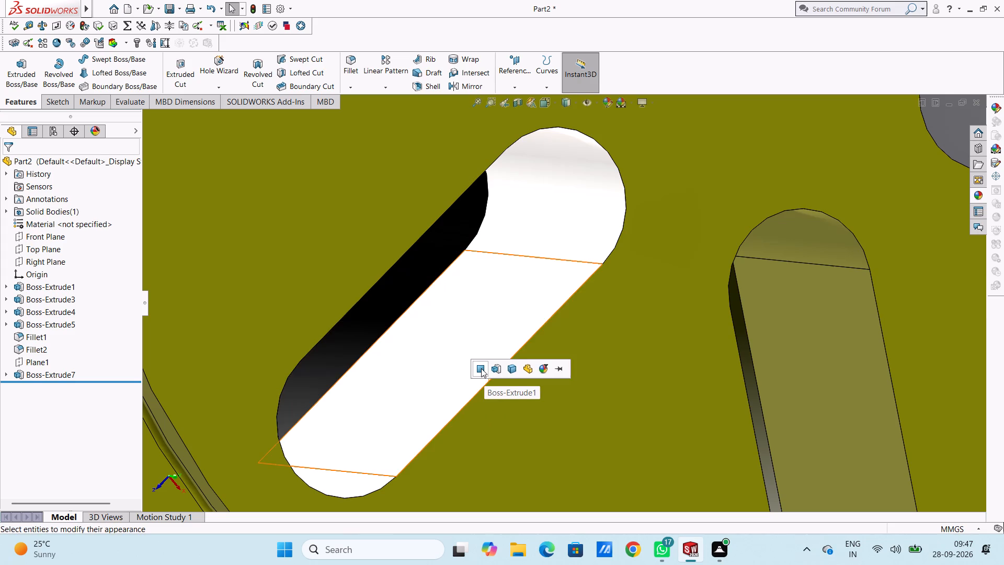
pyautogui.click(481, 368)
# Apply the chromium plate appearance to the inner rounded end wall of the adjacent slot, between the front lug and the arm's boss.
pyautogui.scroll(5, 587, 299)
pyautogui.scroll(-5, 669, 329)
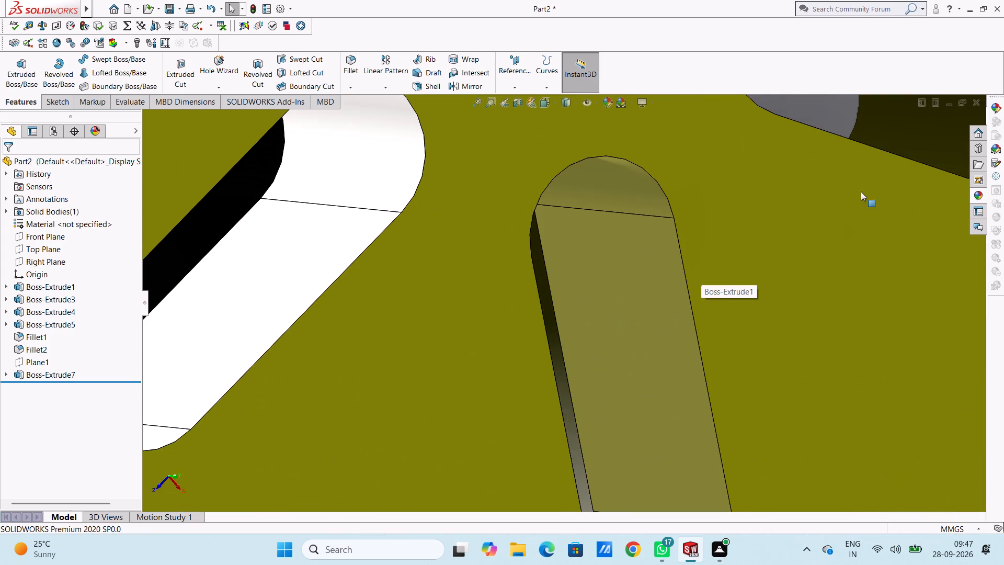
pyautogui.click(977, 190)
pyautogui.moveTo(905, 346); pyautogui.dragTo(737, 269)
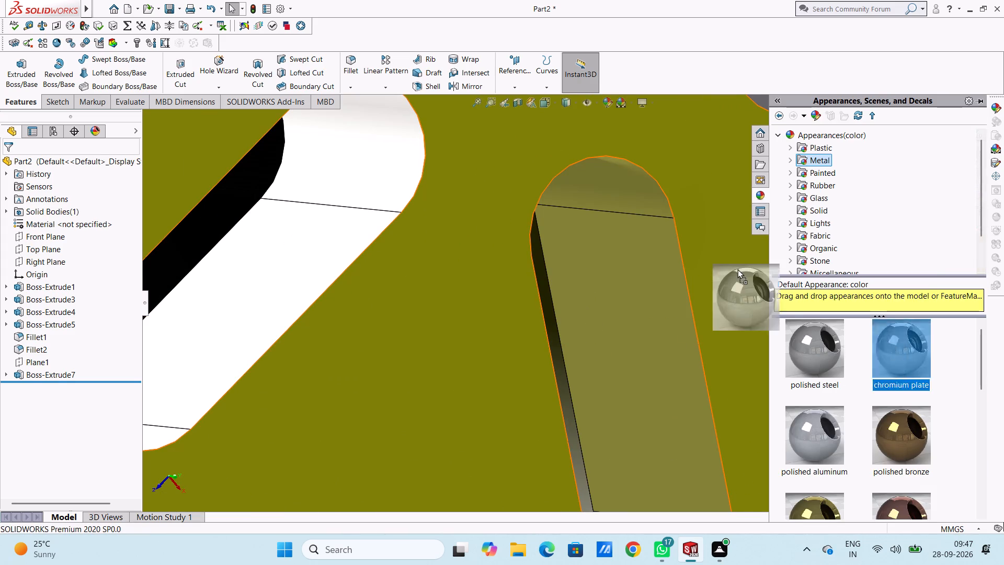
pyautogui.moveTo(737, 269); pyautogui.dragTo(629, 202)
pyautogui.click(629, 202)
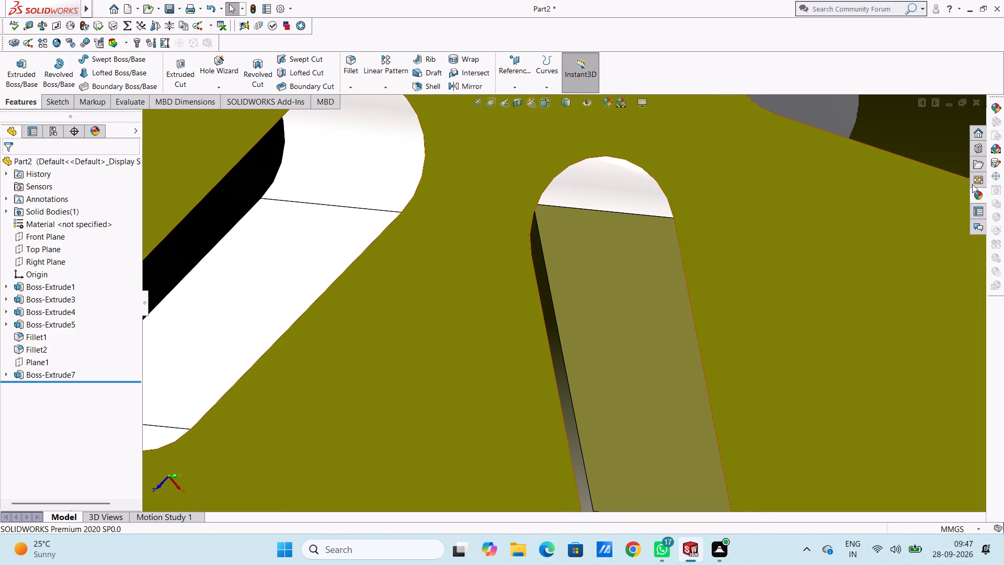
# Apply the chromium plate appearance to this second slot's long flat wall on the side away from the fully plated slot.
pyautogui.click(977, 195)
pyautogui.moveTo(898, 341); pyautogui.dragTo(695, 334)
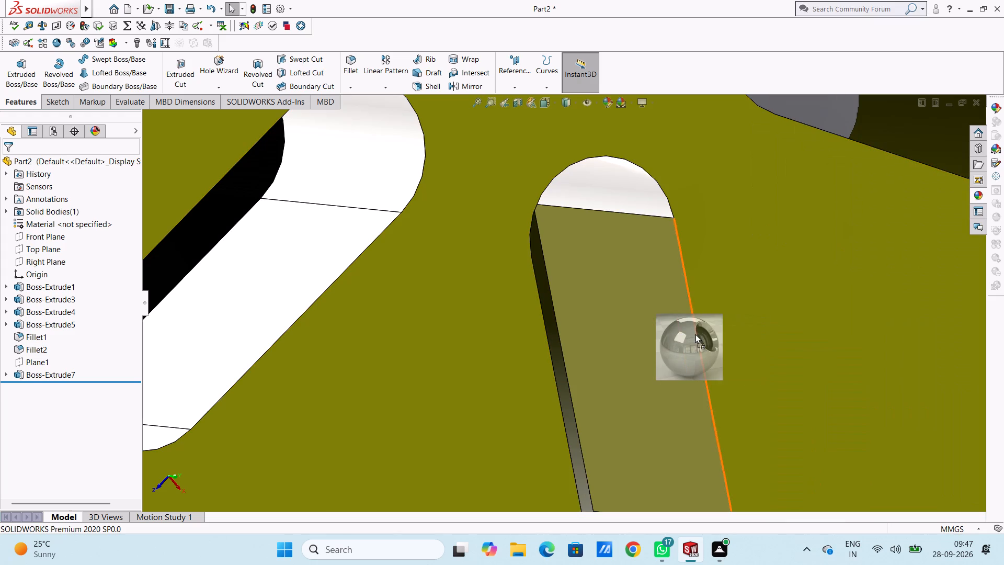
pyautogui.moveTo(695, 334); pyautogui.dragTo(671, 334)
pyautogui.click(670, 334)
# Apply the chromium plate appearance to the second slot's opposite long flat wall, on the side nearer the fully plated slot.
pyautogui.scroll(7, 653, 307)
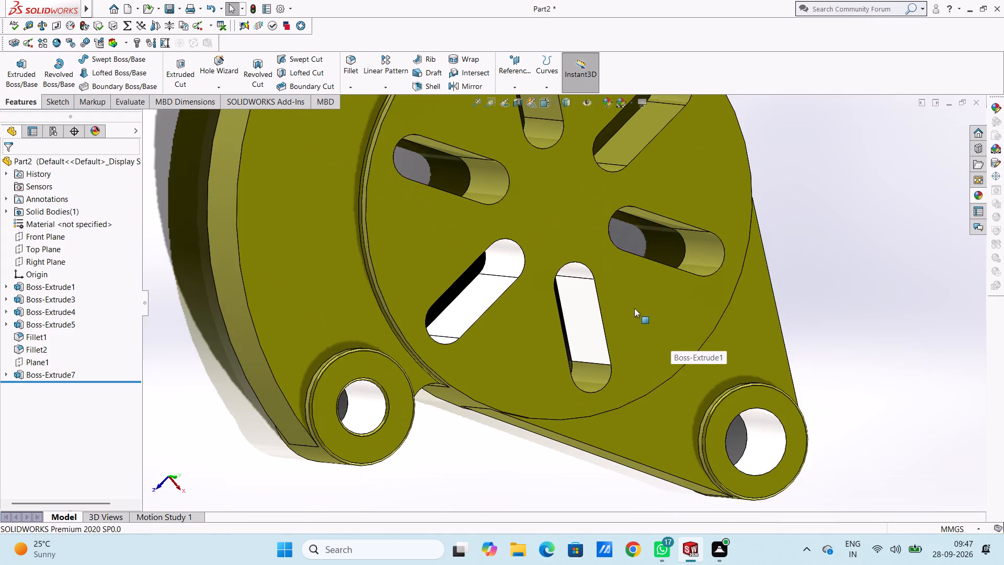
pyautogui.scroll(1, 600, 322)
pyautogui.moveTo(578, 320); pyautogui.dragTo(528, 292, button='middle')
pyautogui.moveTo(528, 292); pyautogui.dragTo(538, 303, button='middle')
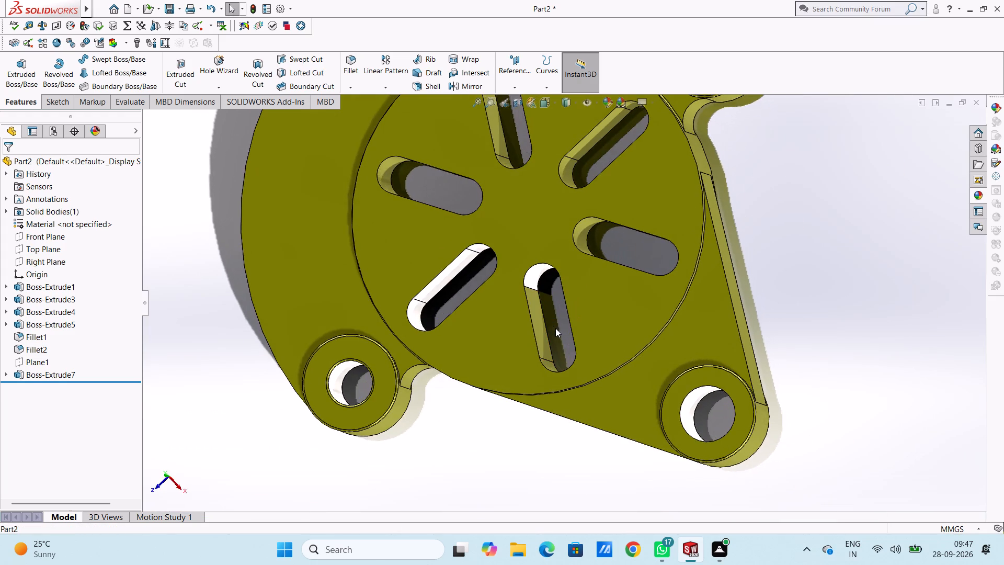
pyautogui.scroll(-6, 560, 341)
pyautogui.moveTo(588, 289); pyautogui.dragTo(577, 330, button='middle')
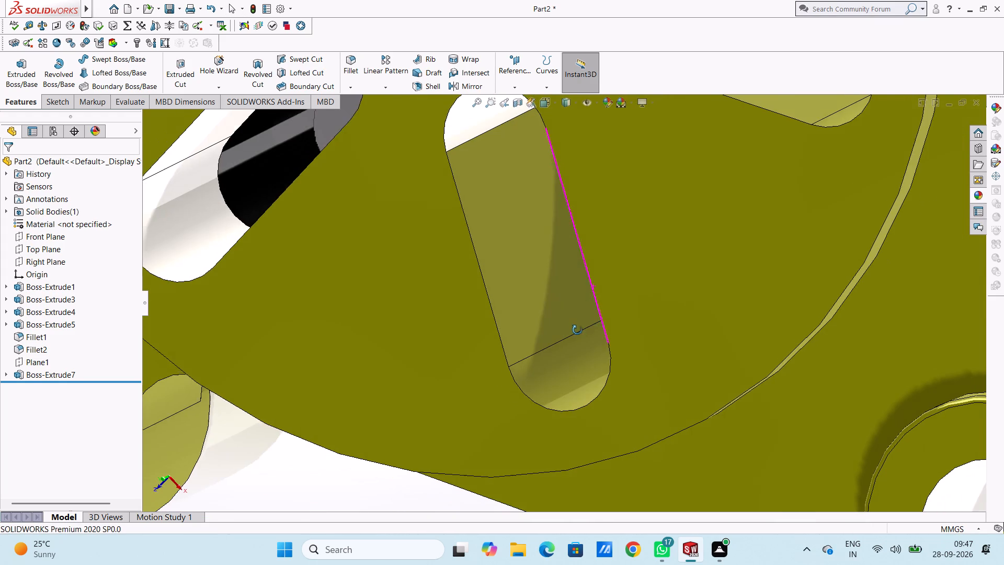
pyautogui.moveTo(577, 330); pyautogui.dragTo(579, 330, button='middle')
pyautogui.click(976, 199)
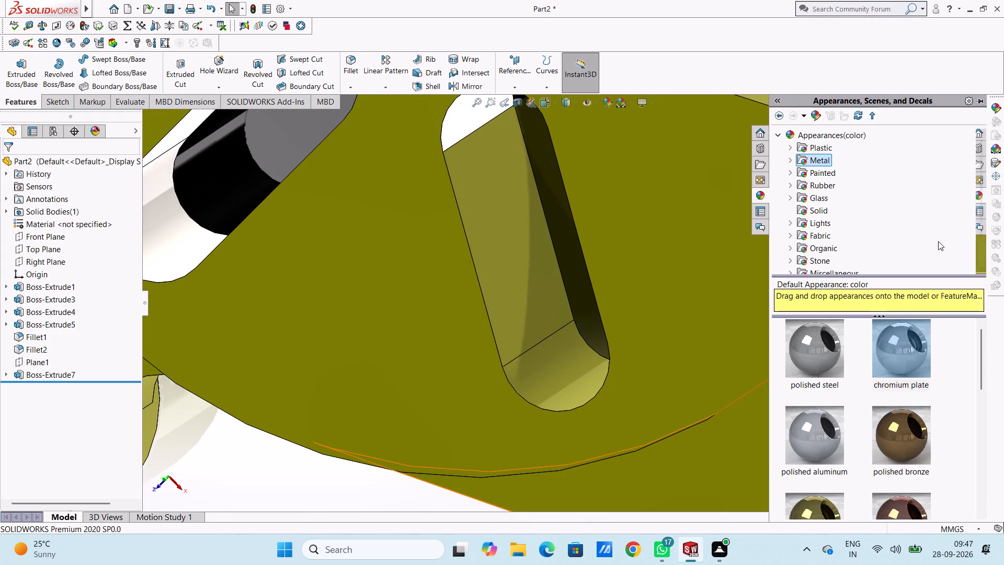
pyautogui.moveTo(908, 340); pyautogui.dragTo(541, 273)
pyautogui.click(540, 274)
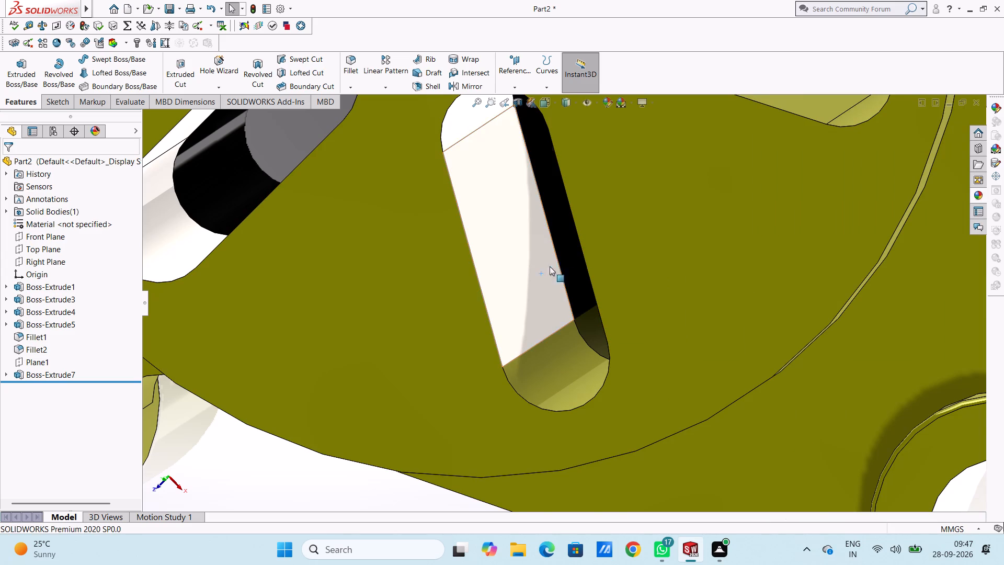
# Apply the chromium plate appearance to the second slot's outer rounded end wall, nearest the disc's edge.
pyautogui.scroll(1, 565, 248)
pyautogui.moveTo(564, 248); pyautogui.dragTo(590, 245, button='middle')
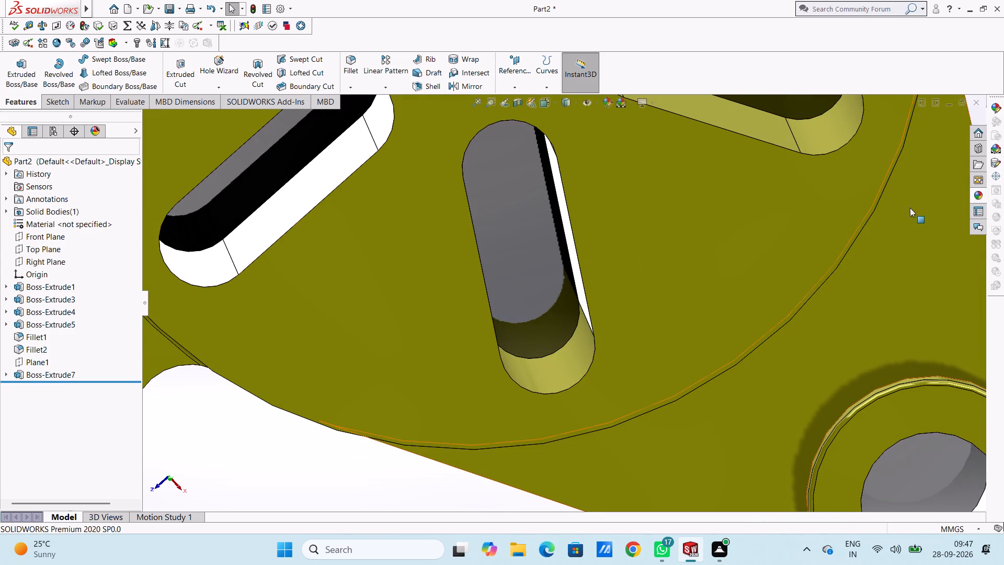
pyautogui.click(981, 192)
pyautogui.moveTo(913, 339); pyautogui.dragTo(848, 340)
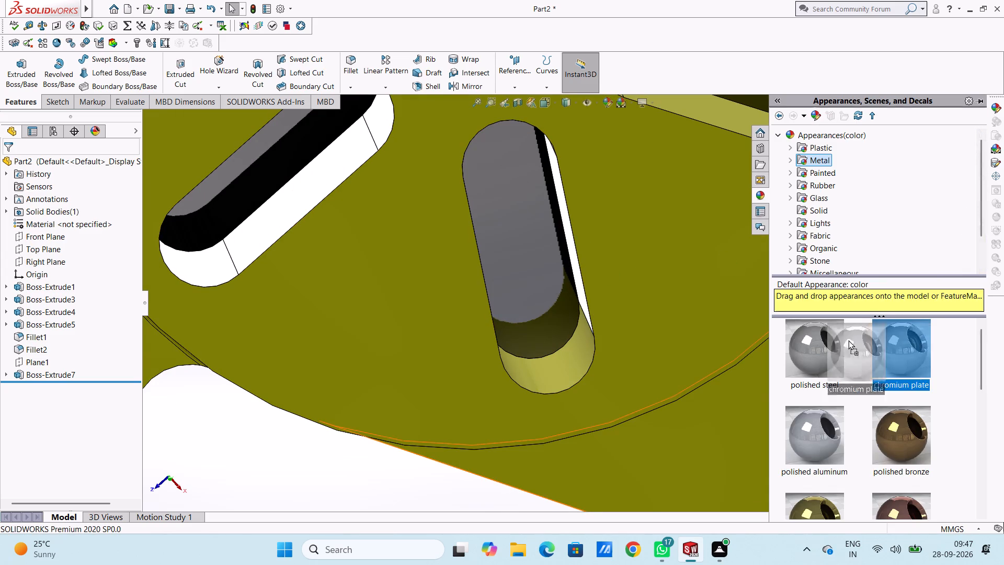
pyautogui.moveTo(848, 340); pyautogui.dragTo(575, 354)
pyautogui.click(575, 354)
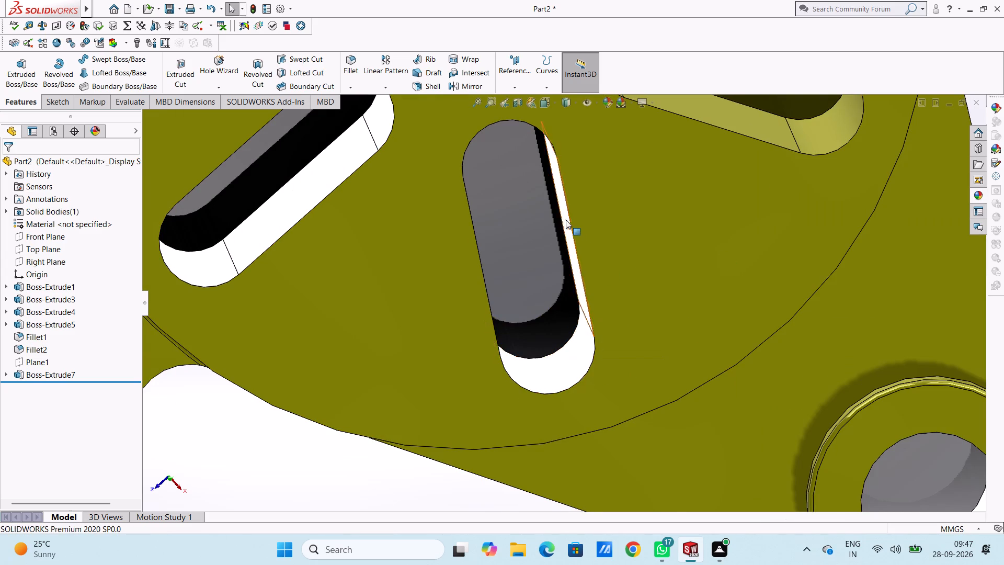
# Apply the chromium plate appearance to the inner rounded end wall of the third slot, the unplated one beside the second slot.
pyautogui.scroll(4, 547, 207)
pyautogui.moveTo(532, 207); pyautogui.dragTo(516, 176, button='middle')
pyautogui.scroll(1, 566, 190)
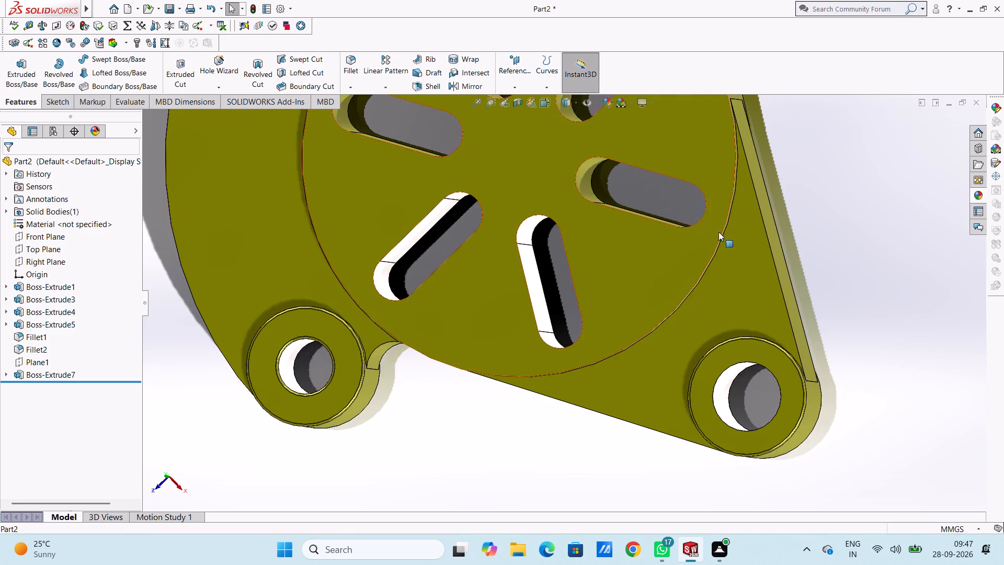
pyautogui.scroll(-5, 676, 214)
pyautogui.scroll(-4, 401, 230)
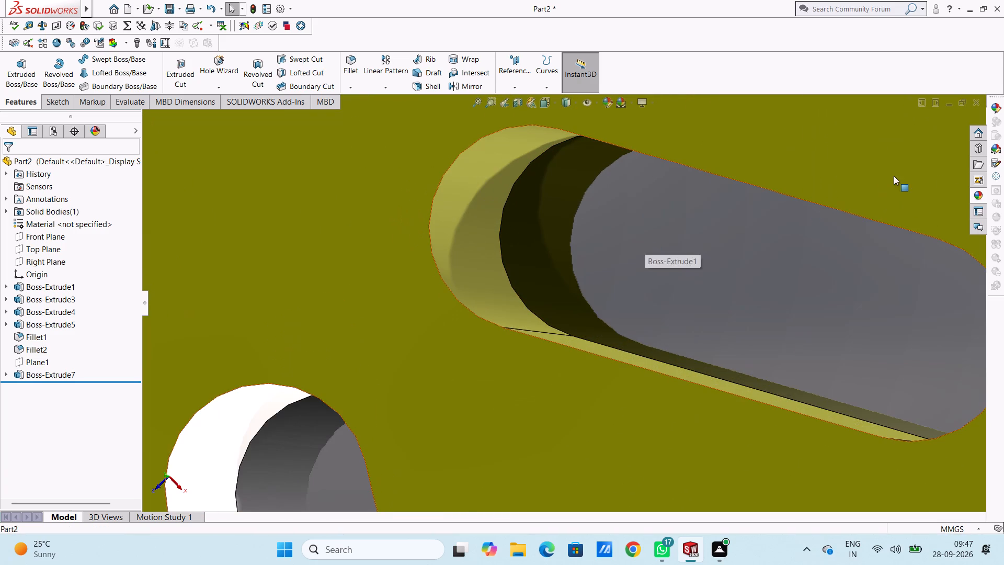
pyautogui.click(977, 189)
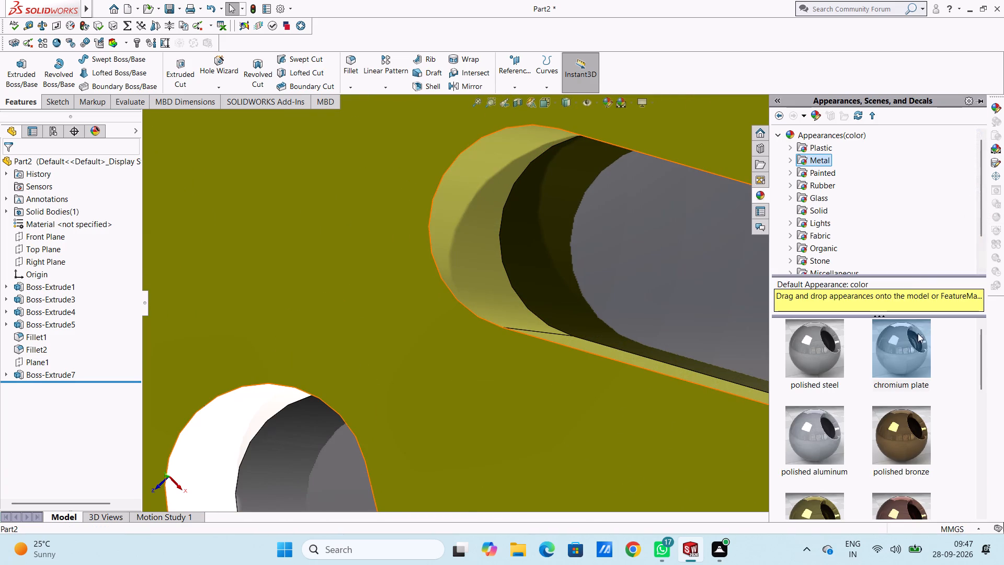
pyautogui.moveTo(918, 333); pyautogui.dragTo(476, 205)
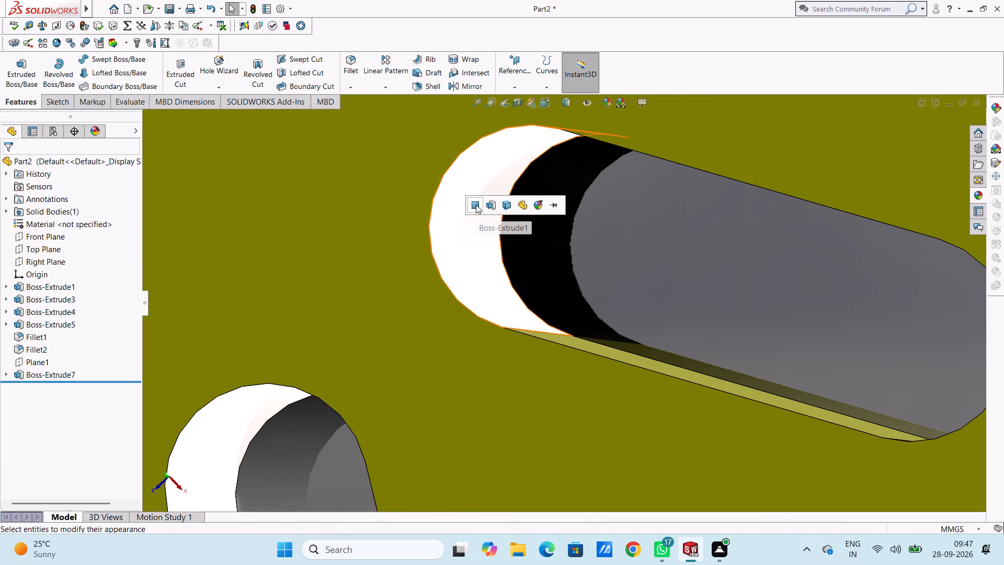
pyautogui.click(476, 205)
# Apply the chromium plate appearance to the third slot's long flat wall on the side away from the plated slots.
pyautogui.scroll(5, 762, 193)
pyautogui.moveTo(692, 234); pyautogui.dragTo(689, 211, button='middle')
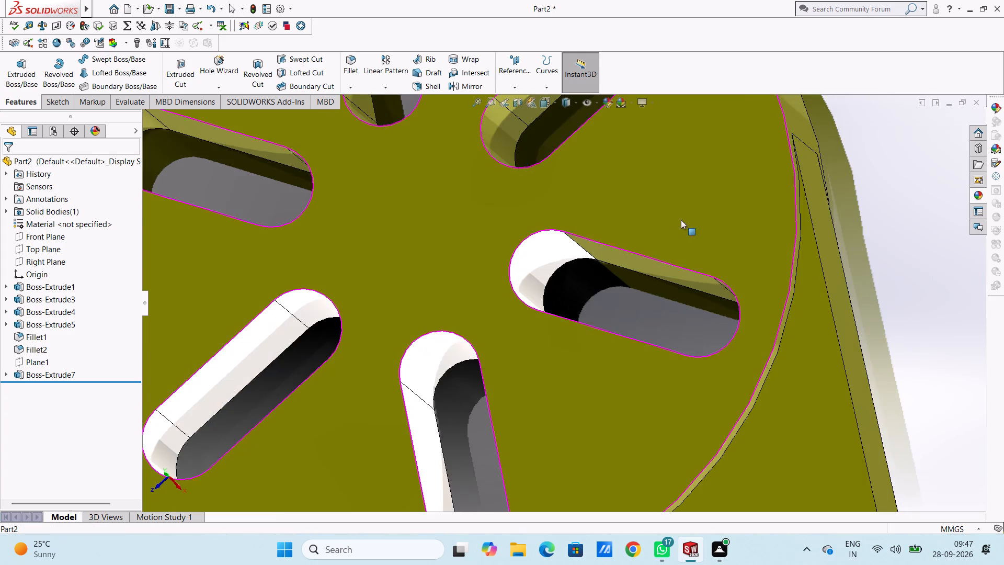
pyautogui.moveTo(642, 273); pyautogui.dragTo(658, 265, button='middle')
pyautogui.scroll(-7, 659, 264)
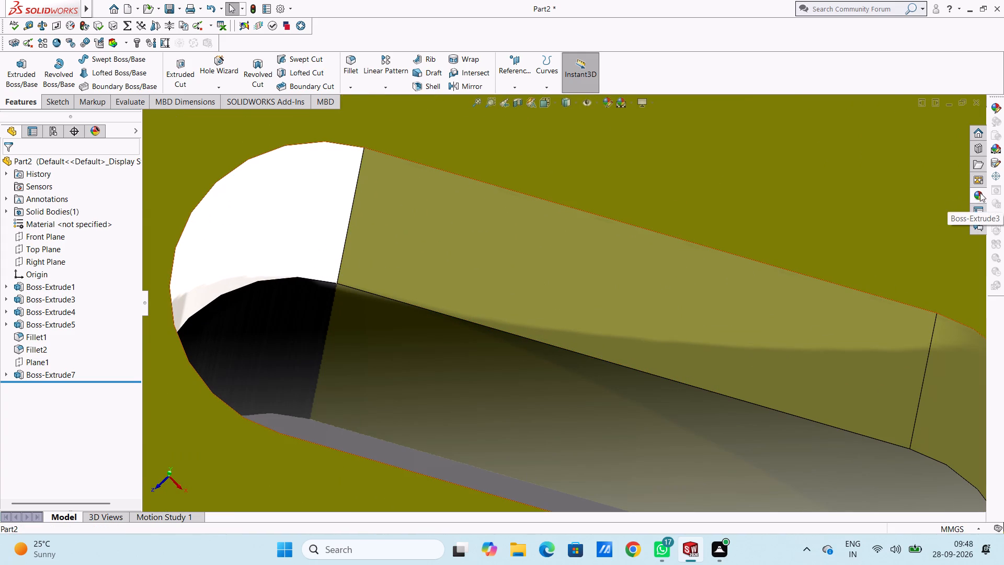
pyautogui.click(980, 190)
pyautogui.moveTo(902, 352); pyautogui.dragTo(640, 343)
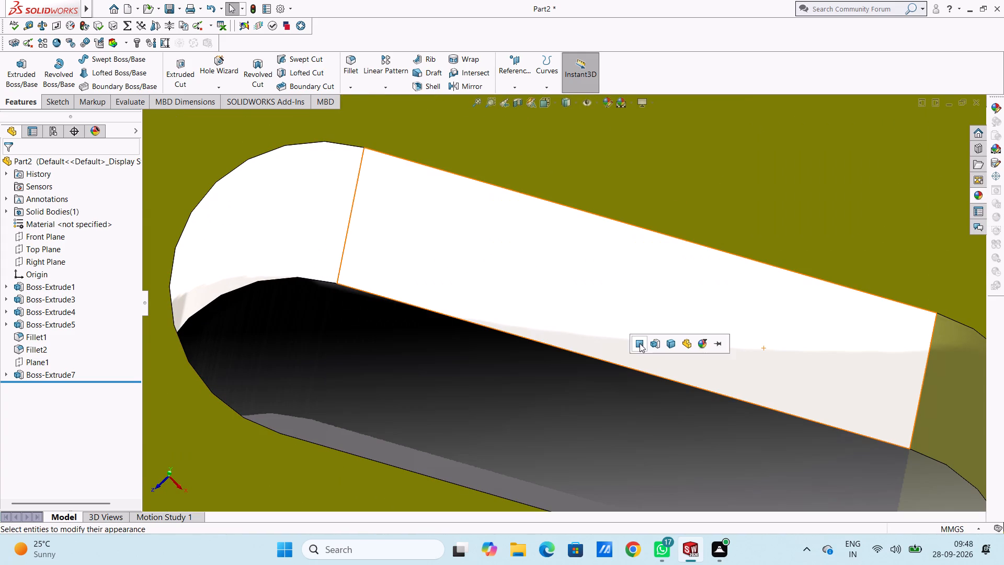
pyautogui.click(640, 343)
# Apply the chromium plate appearance to the third slot's outer rounded end wall, on that face only.
pyautogui.scroll(6, 640, 343)
pyautogui.moveTo(646, 355); pyautogui.dragTo(654, 375, button='middle')
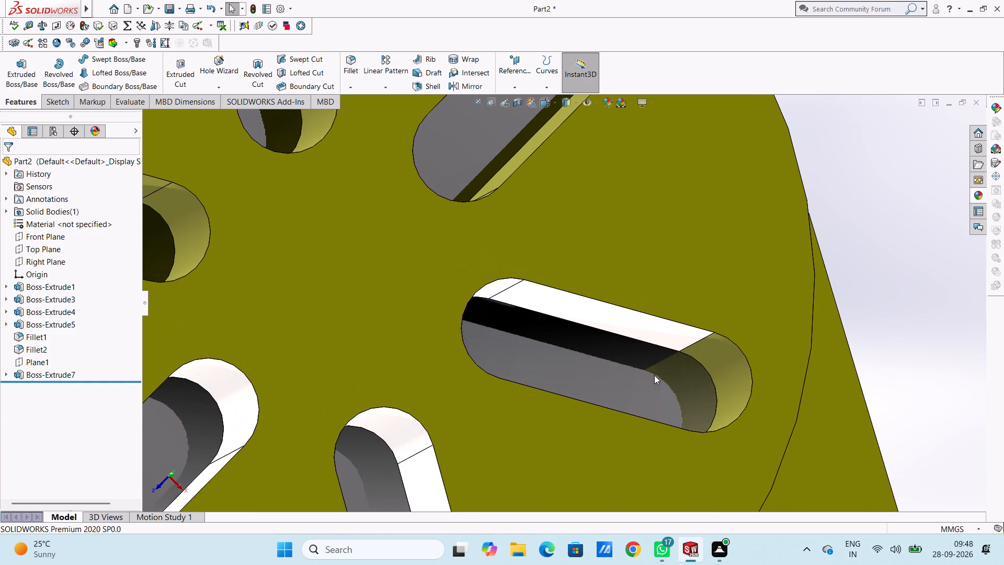
pyautogui.click(979, 195)
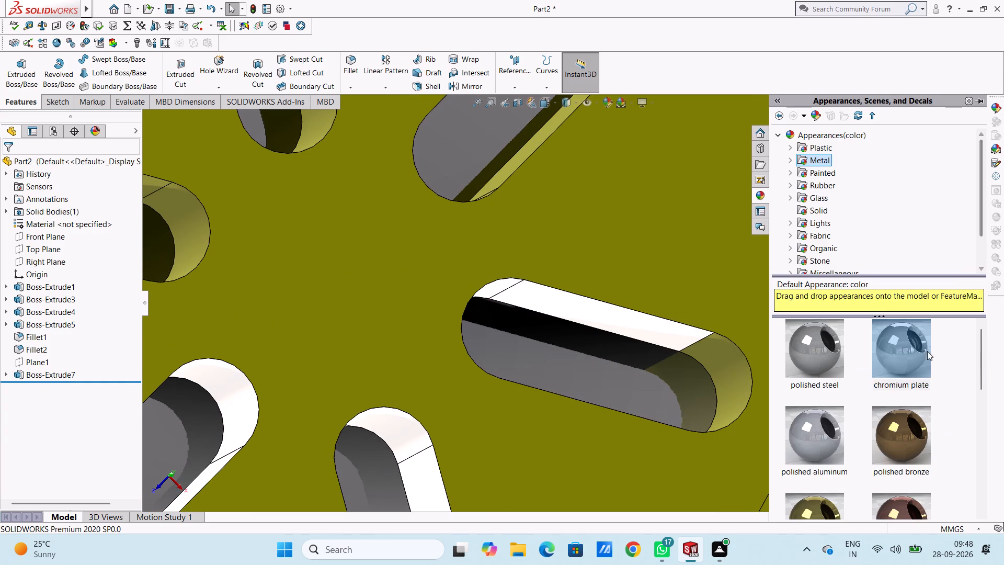
pyautogui.moveTo(906, 346); pyautogui.dragTo(729, 376)
pyautogui.click(728, 375)
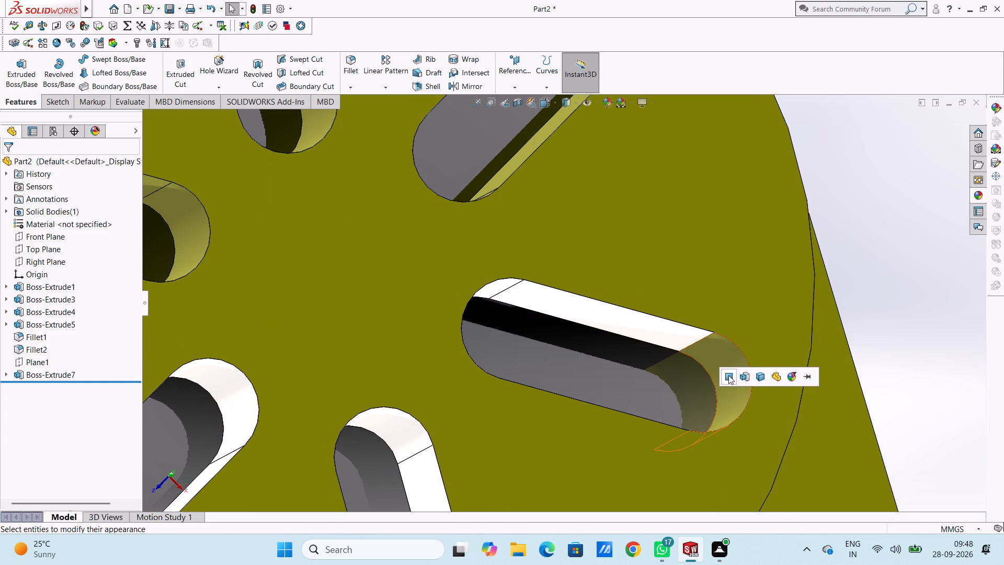
pyautogui.scroll(5, 715, 388)
pyautogui.moveTo(610, 347); pyautogui.dragTo(588, 403, button='middle')
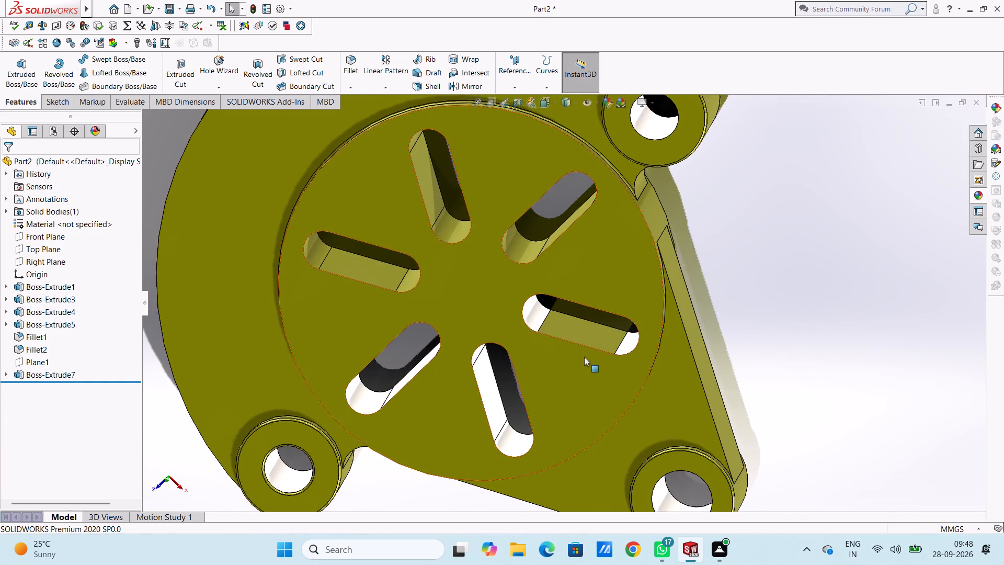
# Apply the chromium plate appearance to the third slot's remaining long flat wall, on the side facing the second slot.
pyautogui.scroll(-7, 584, 356)
pyautogui.click(977, 194)
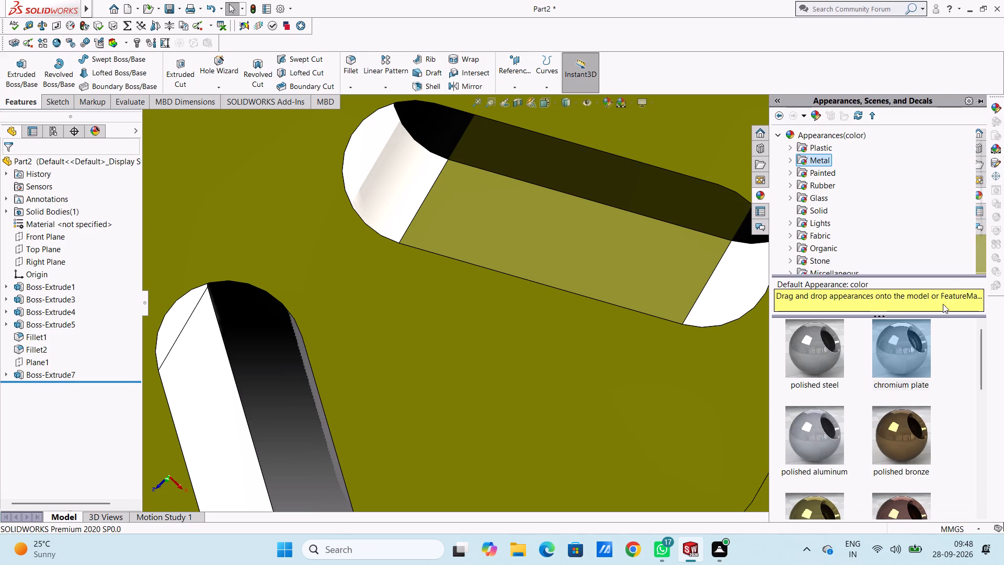
pyautogui.moveTo(920, 349); pyautogui.dragTo(615, 270)
pyautogui.click(613, 267)
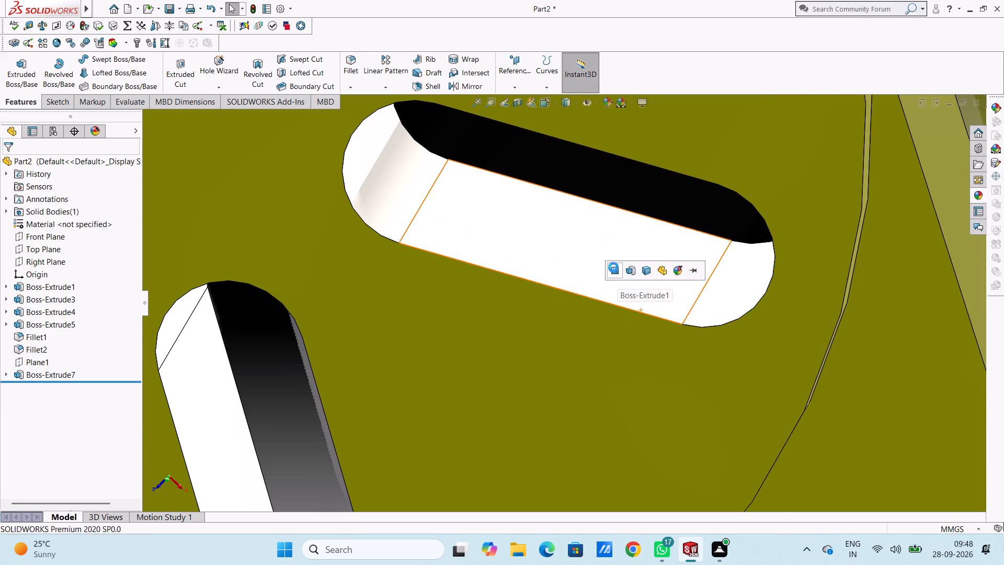
# Apply chromium plate to the inner rounded end and the long flat wall facing the third slot in the unplated fourth slot beside it.
pyautogui.scroll(6, 614, 263)
pyautogui.scroll(4, 545, 245)
pyautogui.scroll(-6, 531, 214)
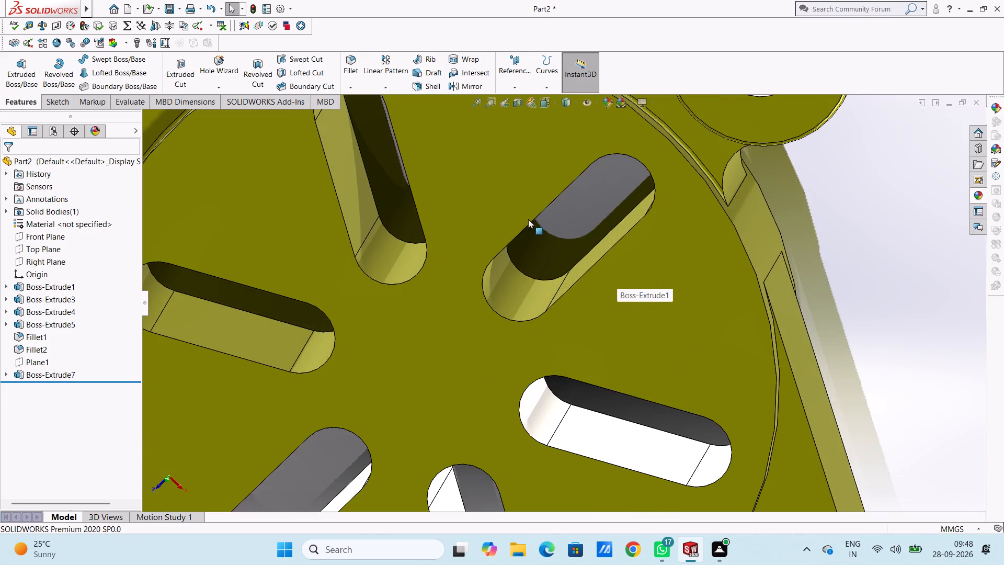
pyautogui.scroll(-2, 538, 240)
pyautogui.moveTo(547, 252); pyautogui.dragTo(558, 264, button='middle')
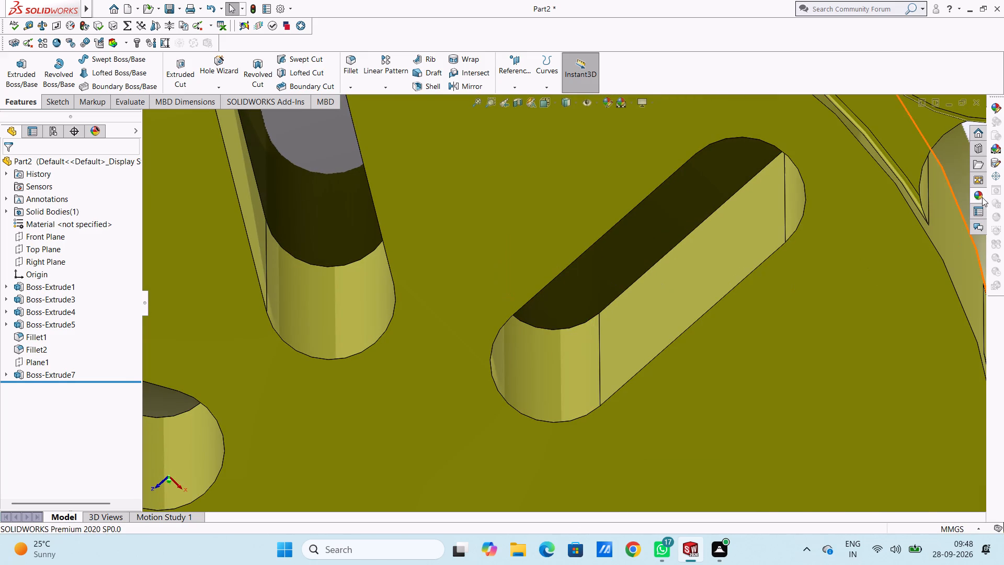
pyautogui.click(982, 196)
pyautogui.moveTo(922, 339); pyautogui.dragTo(581, 363)
pyautogui.click(581, 363)
pyautogui.click(979, 195)
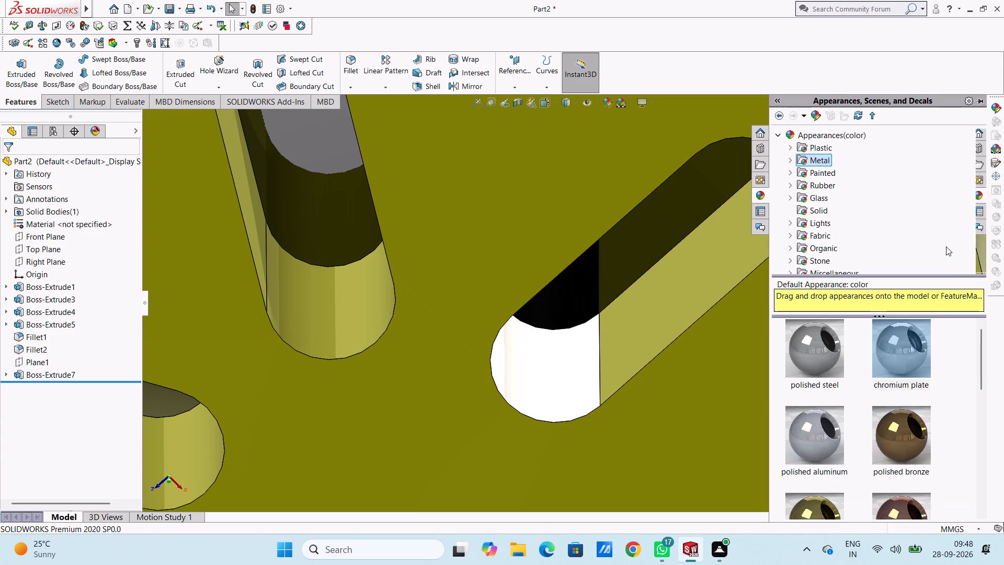
pyautogui.moveTo(914, 345); pyautogui.dragTo(683, 288)
pyautogui.click(683, 288)
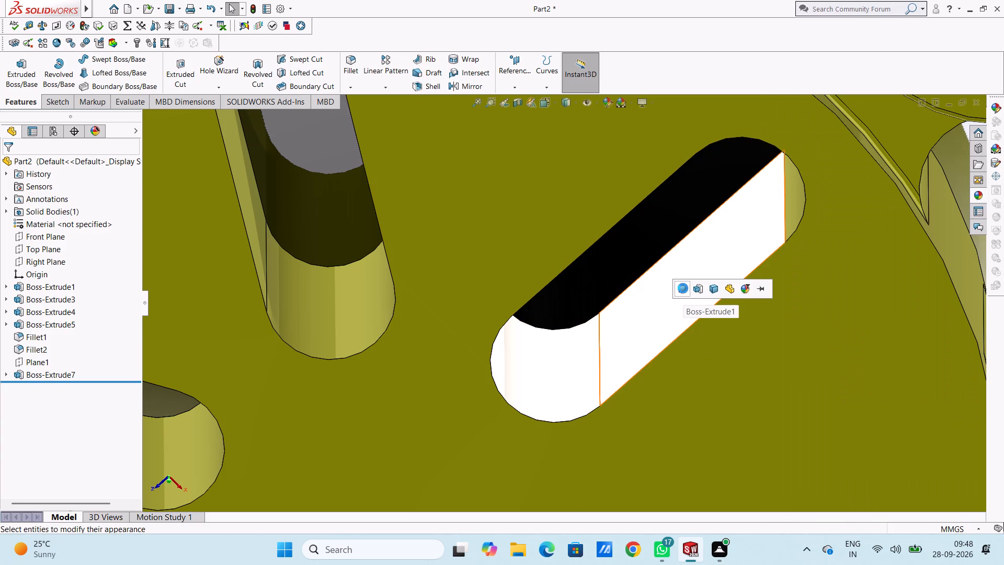
# Apply chromium plate to the fourth slot's outer rounded end wall and its remaining long flat wall, on the side away from the third slot.
pyautogui.scroll(3, 684, 291)
pyautogui.moveTo(631, 296); pyautogui.dragTo(625, 195, button='middle')
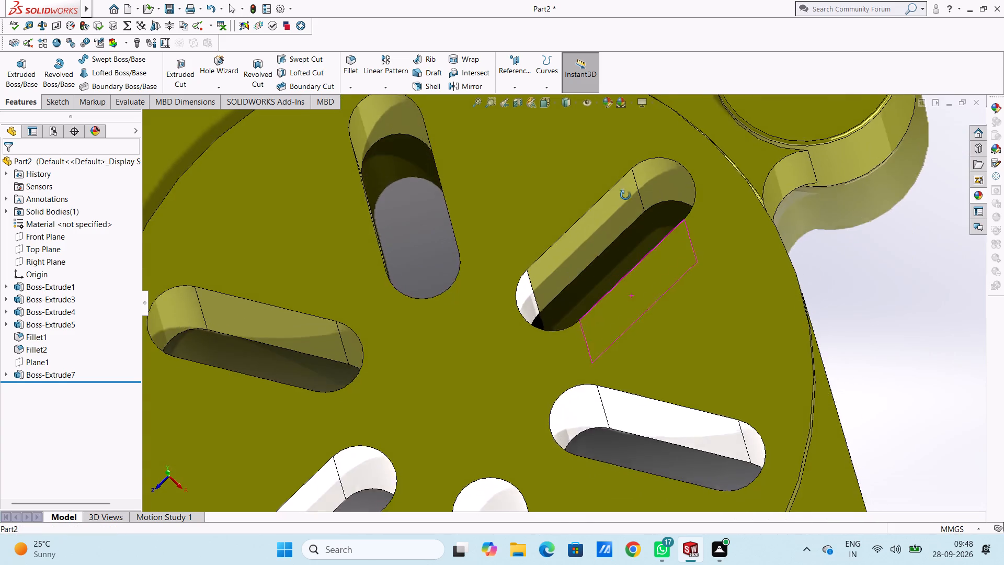
pyautogui.moveTo(625, 195); pyautogui.dragTo(642, 219, button='middle')
pyautogui.scroll(-4, 671, 196)
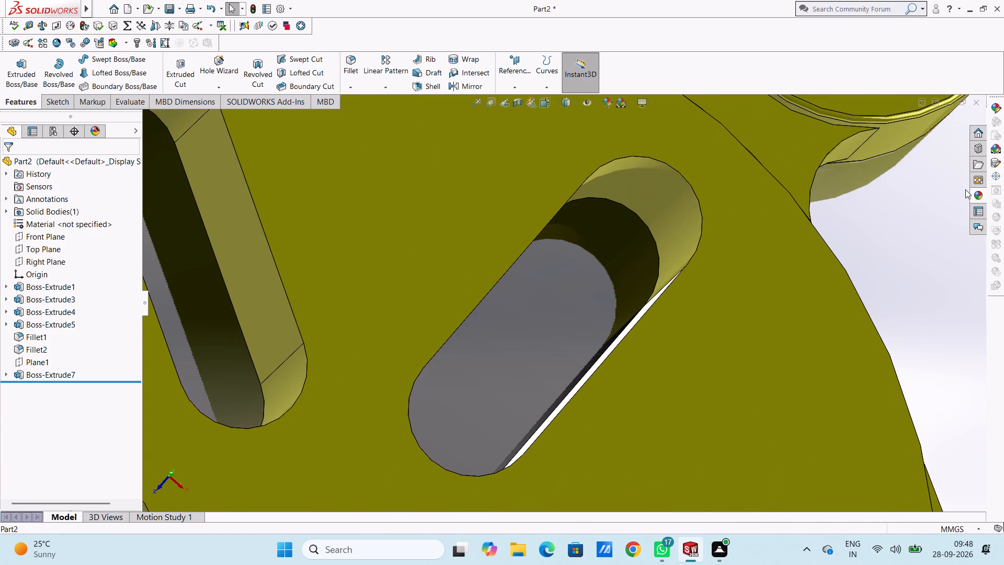
pyautogui.click(977, 197)
pyautogui.moveTo(909, 345); pyautogui.dragTo(637, 191)
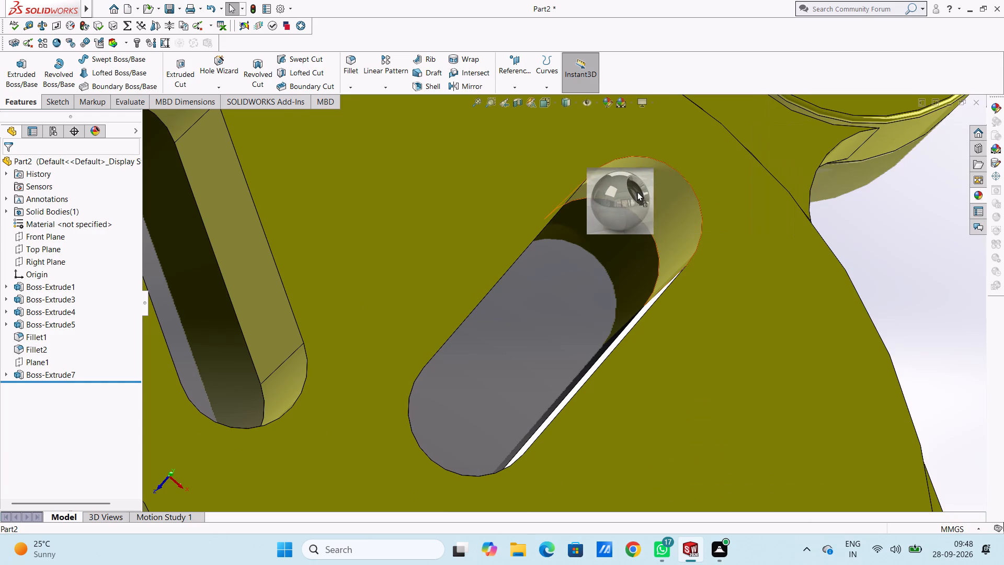
pyautogui.moveTo(637, 191); pyautogui.dragTo(680, 202)
pyautogui.click(680, 202)
pyautogui.moveTo(613, 268); pyautogui.dragTo(587, 264, button='middle')
pyautogui.scroll(-1, 594, 266)
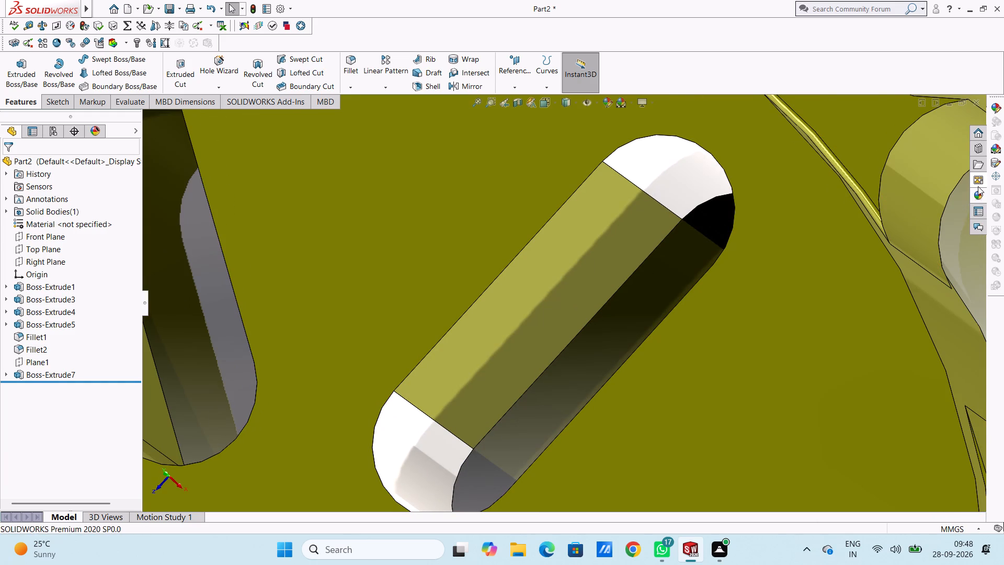
pyautogui.click(978, 186)
pyautogui.click(976, 195)
pyautogui.moveTo(900, 348); pyautogui.dragTo(516, 303)
pyautogui.click(516, 303)
# Apply chromium plate to the fifth slot's outer rounded end and its long flat wall on the side away from the fourth slot.
pyautogui.scroll(2, 518, 301)
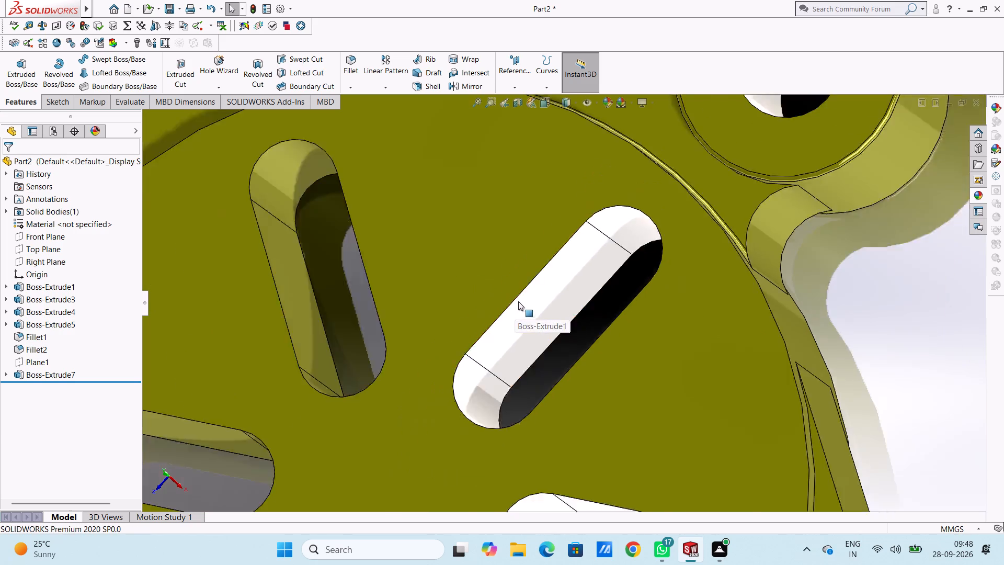
pyautogui.scroll(5, 518, 301)
pyautogui.moveTo(510, 308); pyautogui.dragTo(532, 331, button='middle')
pyautogui.moveTo(425, 278); pyautogui.dragTo(410, 289, button='middle')
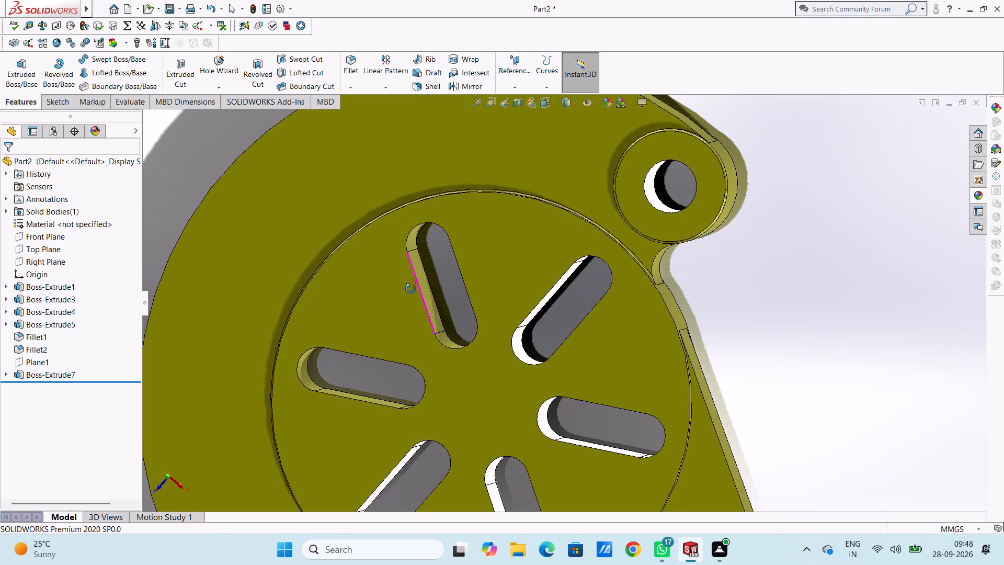
pyautogui.moveTo(410, 289); pyautogui.dragTo(410, 289, button='middle')
pyautogui.scroll(-7, 429, 264)
pyautogui.click(972, 191)
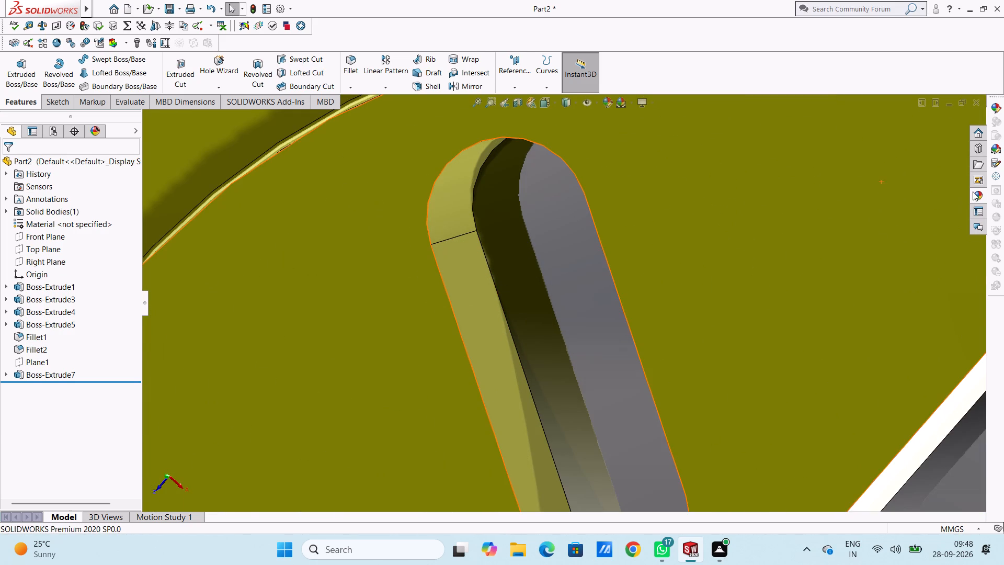
pyautogui.moveTo(915, 337); pyautogui.dragTo(437, 181)
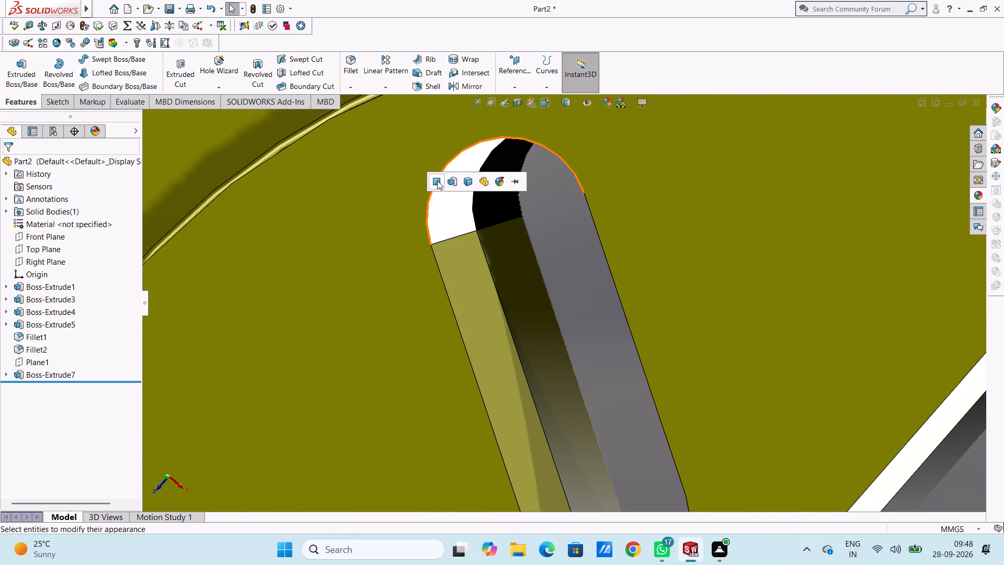
pyautogui.click(437, 180)
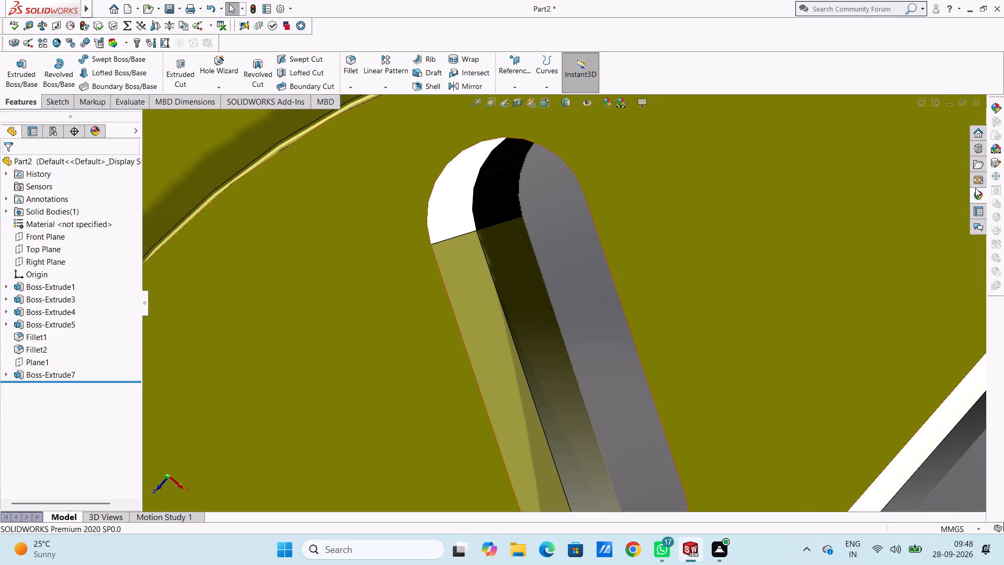
pyautogui.click(979, 197)
pyautogui.moveTo(908, 349); pyautogui.dragTo(480, 335)
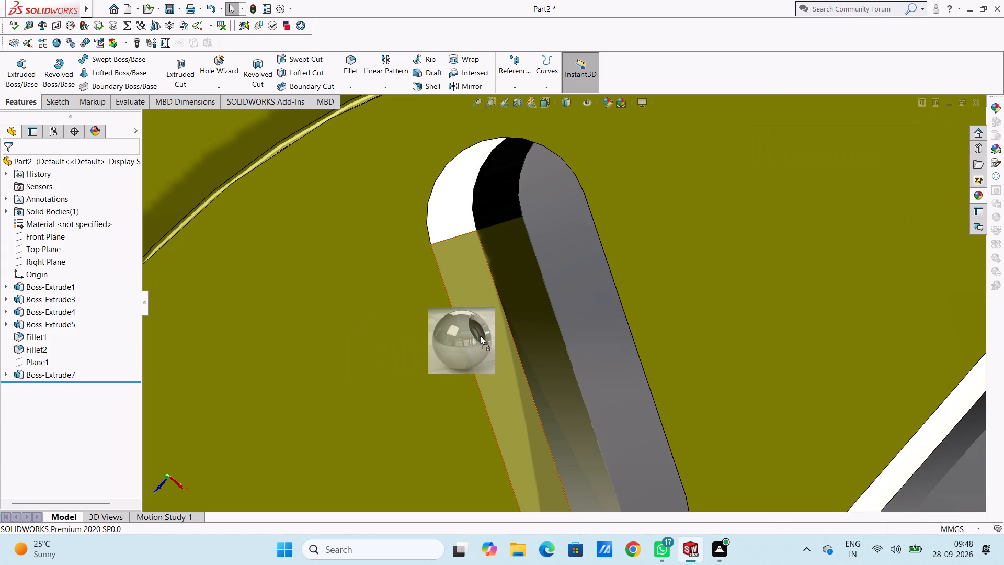
pyautogui.moveTo(480, 335); pyautogui.dragTo(485, 336)
pyautogui.click(485, 336)
# Apply chromium plate to the fifth slot's long flat wall facing the fourth slot and to its inner rounded end wall.
pyautogui.scroll(6, 533, 323)
pyautogui.moveTo(537, 325); pyautogui.dragTo(545, 325, button='middle')
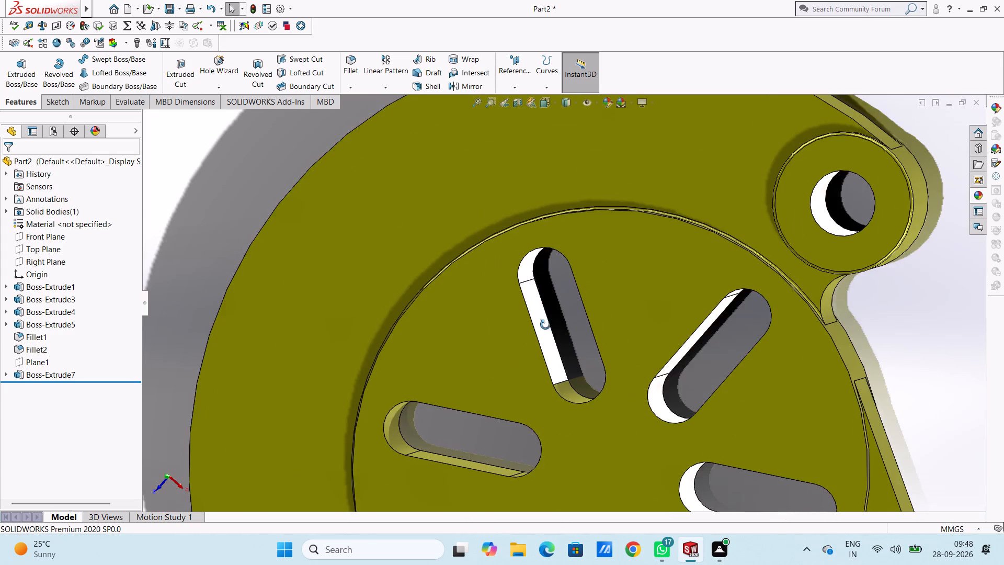
pyautogui.moveTo(545, 325); pyautogui.dragTo(551, 315, button='middle')
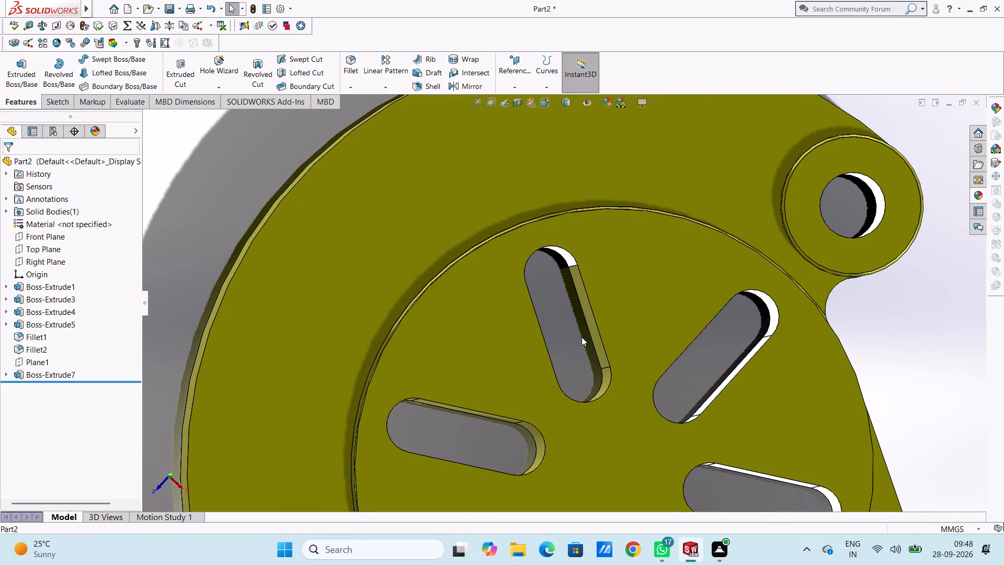
pyautogui.scroll(-4, 590, 344)
pyautogui.moveTo(629, 351); pyautogui.dragTo(637, 358, button='middle')
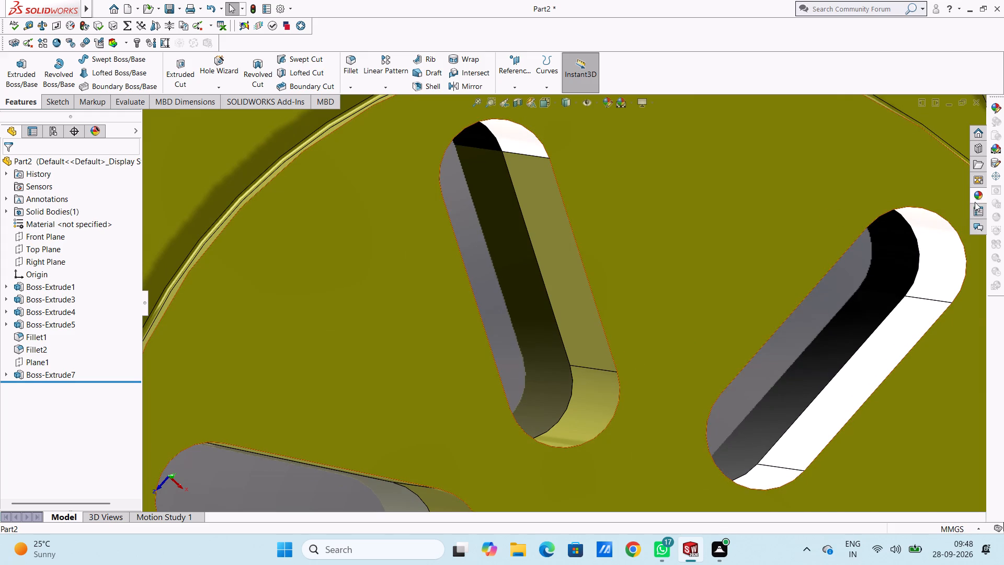
pyautogui.click(977, 195)
pyautogui.moveTo(917, 347); pyautogui.dragTo(601, 299)
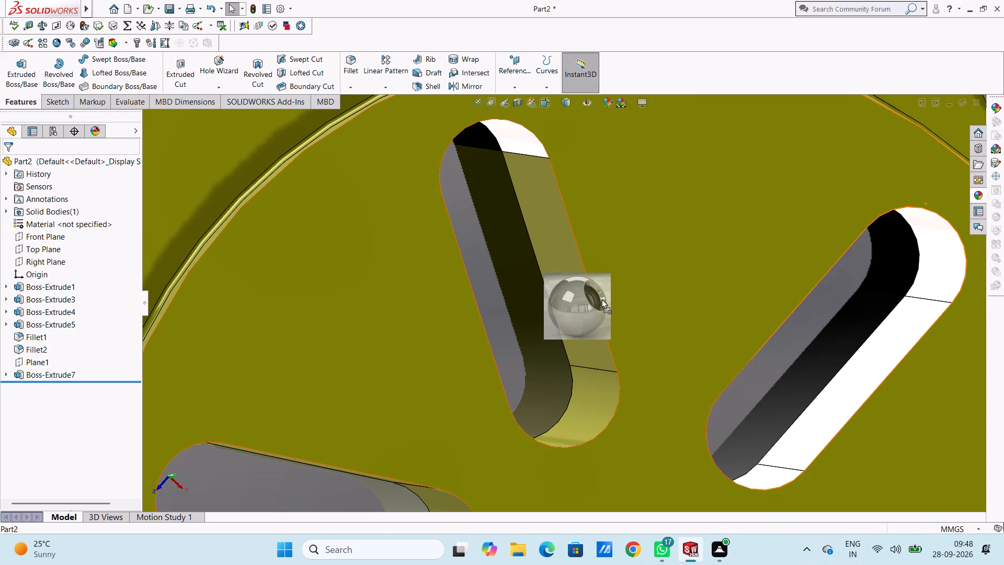
pyautogui.moveTo(601, 299); pyautogui.dragTo(578, 270)
pyautogui.click(578, 270)
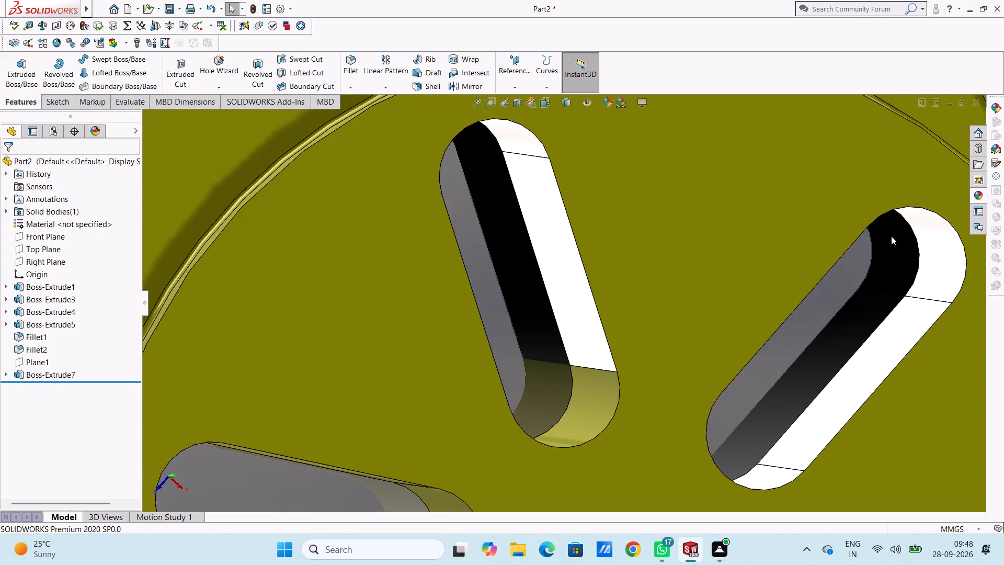
pyautogui.click(974, 195)
pyautogui.moveTo(908, 333); pyautogui.dragTo(876, 342)
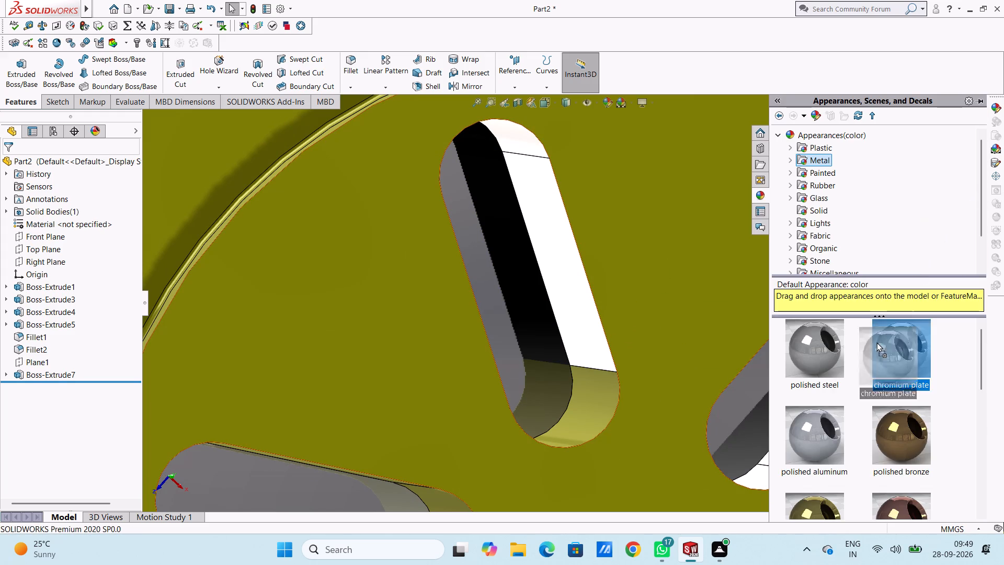
pyautogui.moveTo(876, 342); pyautogui.dragTo(601, 387)
pyautogui.click(599, 385)
# Apply the chromium plate appearance to the outer rounded end wall of the last unplated slot, nearest the disc's edge.
pyautogui.scroll(6, 545, 362)
pyautogui.moveTo(545, 353); pyautogui.dragTo(522, 336, button='middle')
pyautogui.scroll(-3, 506, 430)
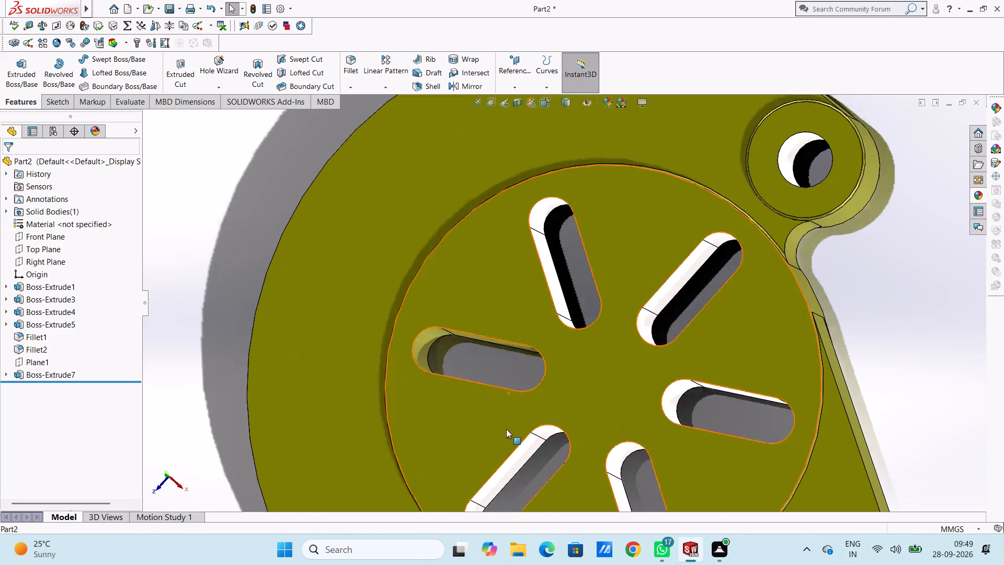
pyautogui.scroll(-2, 506, 429)
pyautogui.scroll(-1, 410, 240)
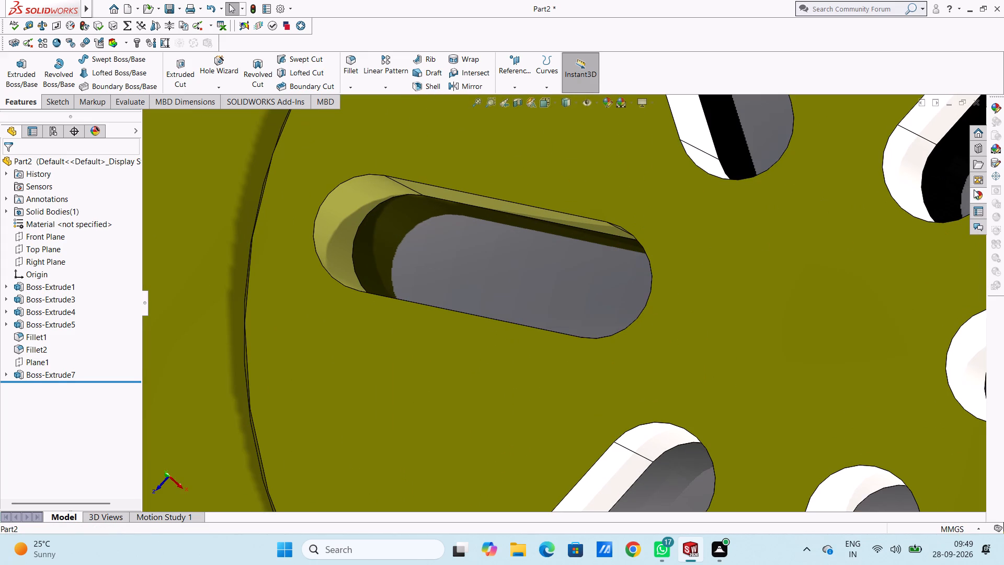
pyautogui.click(976, 195)
pyautogui.moveTo(910, 349); pyautogui.dragTo(351, 212)
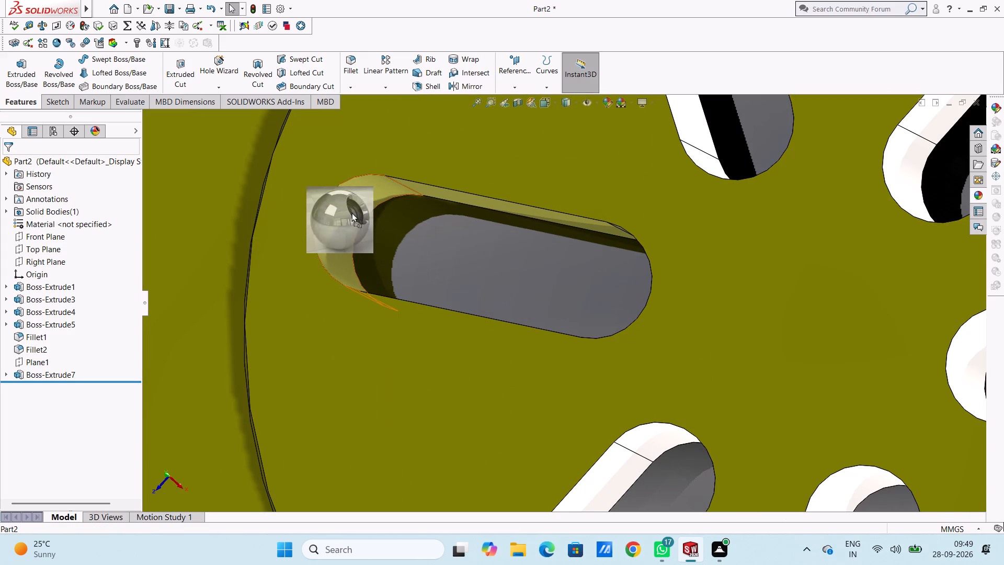
pyautogui.moveTo(351, 212); pyautogui.dragTo(349, 211)
pyautogui.click(349, 211)
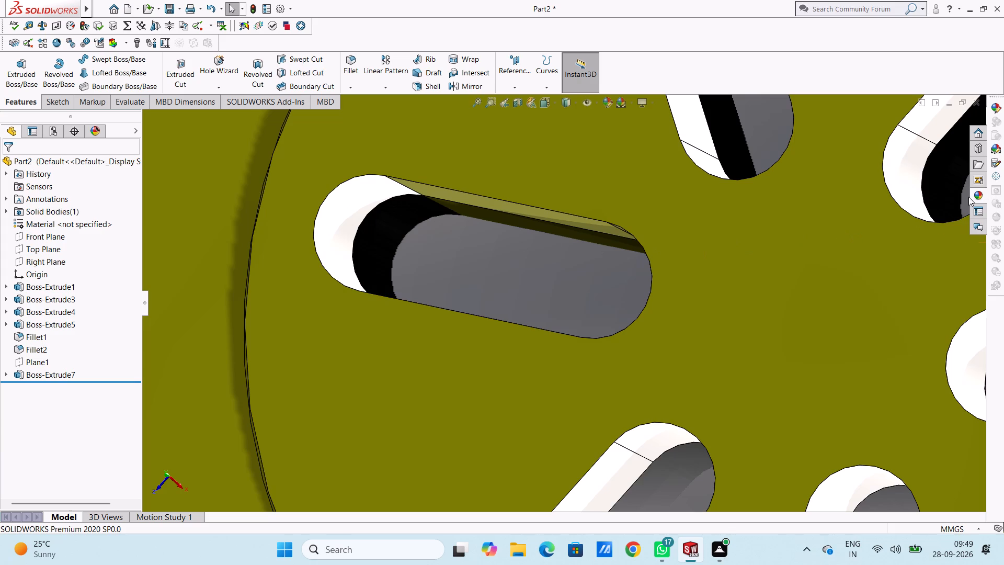
# Apply chromium plate to the sixth slot's long flat wall on the side away from the fifth slot and to its inner rounded end.
pyautogui.moveTo(543, 255); pyautogui.dragTo(561, 290, button='middle')
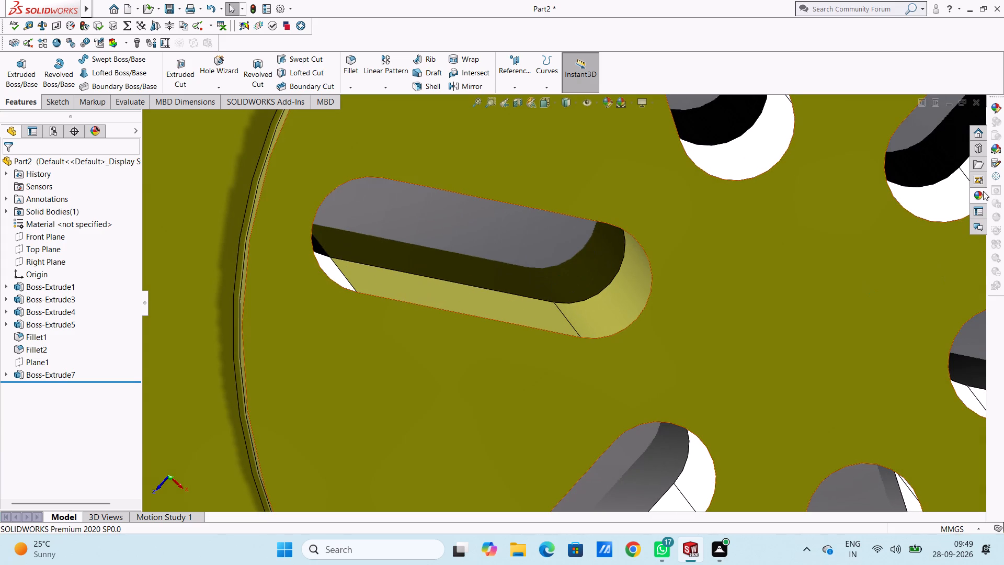
pyautogui.click(974, 196)
pyautogui.moveTo(910, 343); pyautogui.dragTo(482, 287)
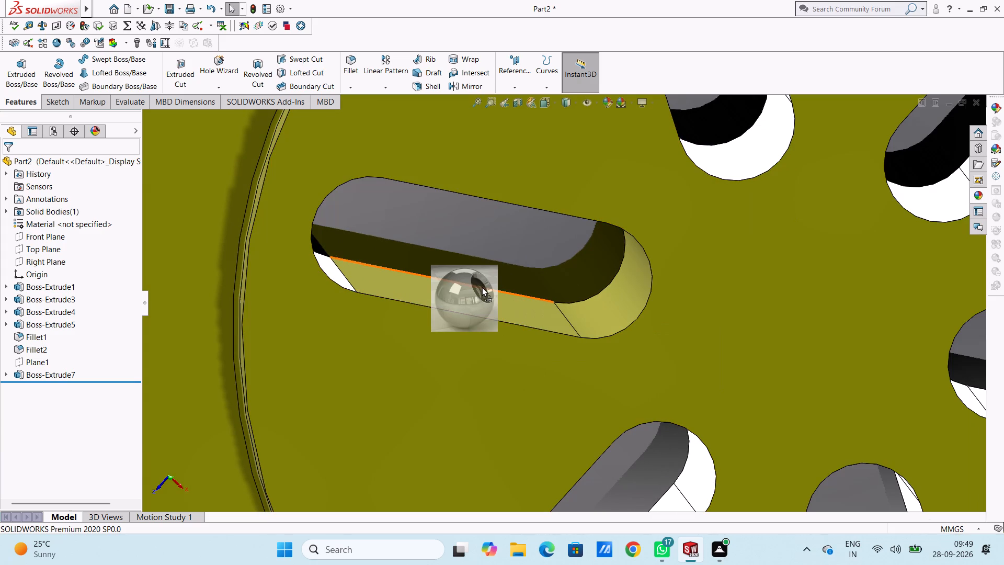
pyautogui.moveTo(482, 287); pyautogui.dragTo(486, 301)
pyautogui.click(486, 301)
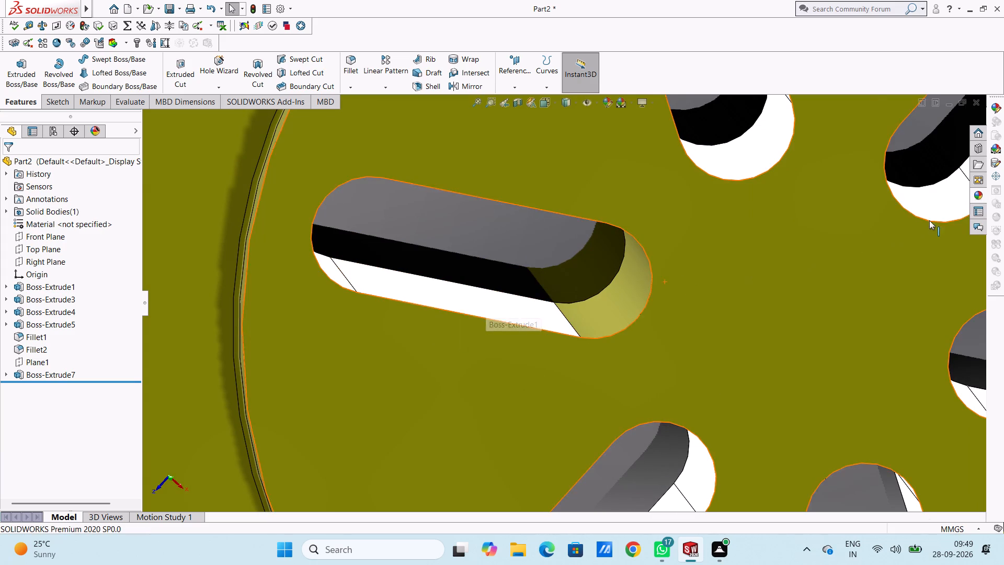
pyautogui.click(975, 193)
pyautogui.moveTo(911, 342); pyautogui.dragTo(665, 275)
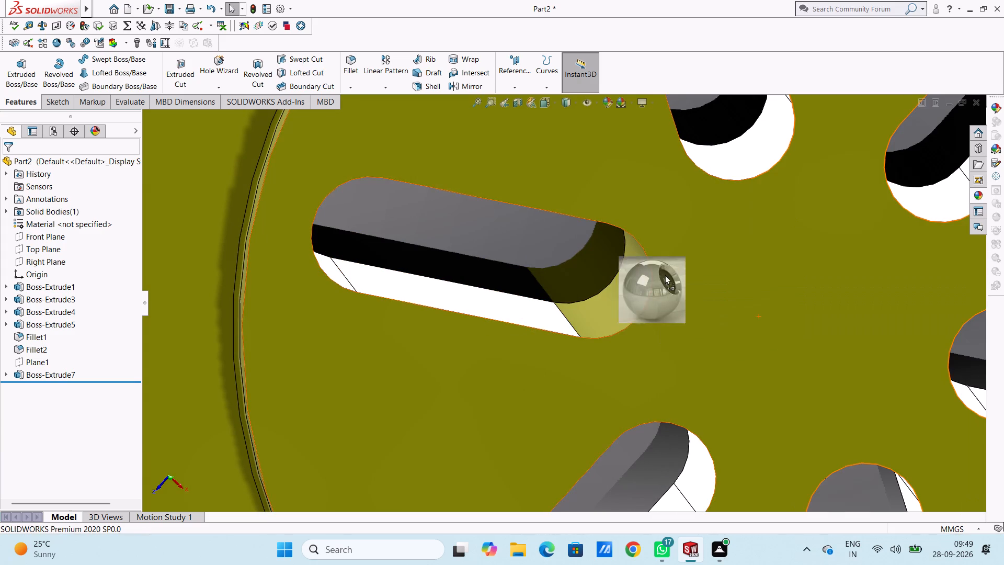
pyautogui.moveTo(665, 275); pyautogui.dragTo(639, 288)
pyautogui.click(639, 288)
# Apply the chromium plate appearance to the sixth slot's remaining long flat wall, on the side facing the fifth slot.
pyautogui.moveTo(525, 286); pyautogui.dragTo(525, 285, button='middle')
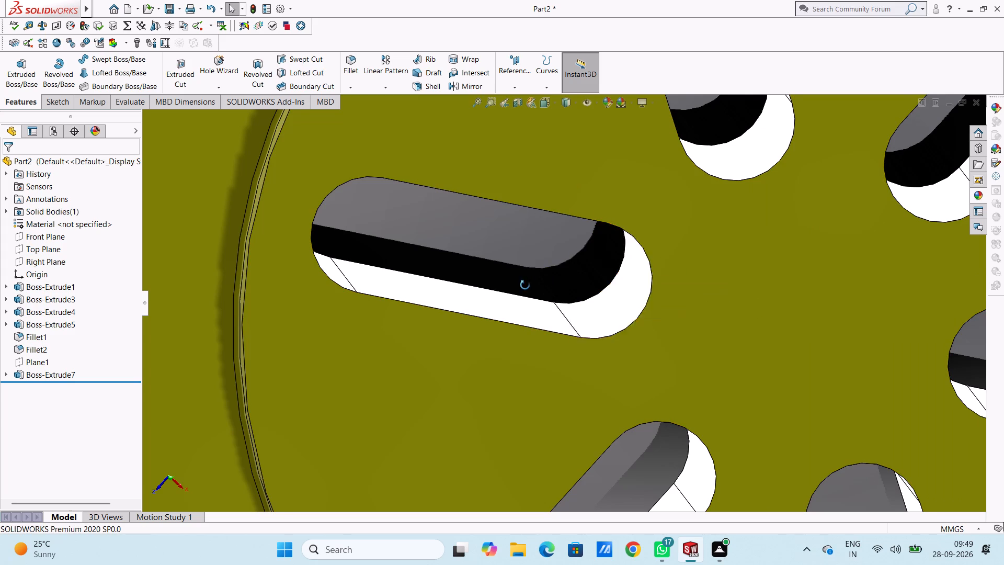
pyautogui.moveTo(525, 285); pyautogui.dragTo(521, 227, button='middle')
pyautogui.scroll(-3, 514, 177)
pyautogui.scroll(6, 514, 177)
pyautogui.scroll(-6, 510, 228)
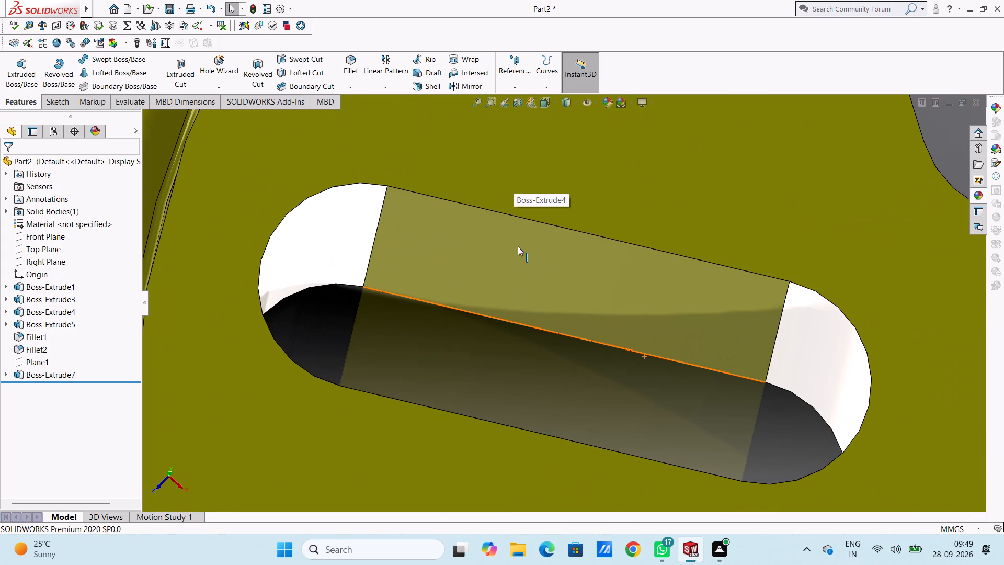
pyautogui.click(975, 194)
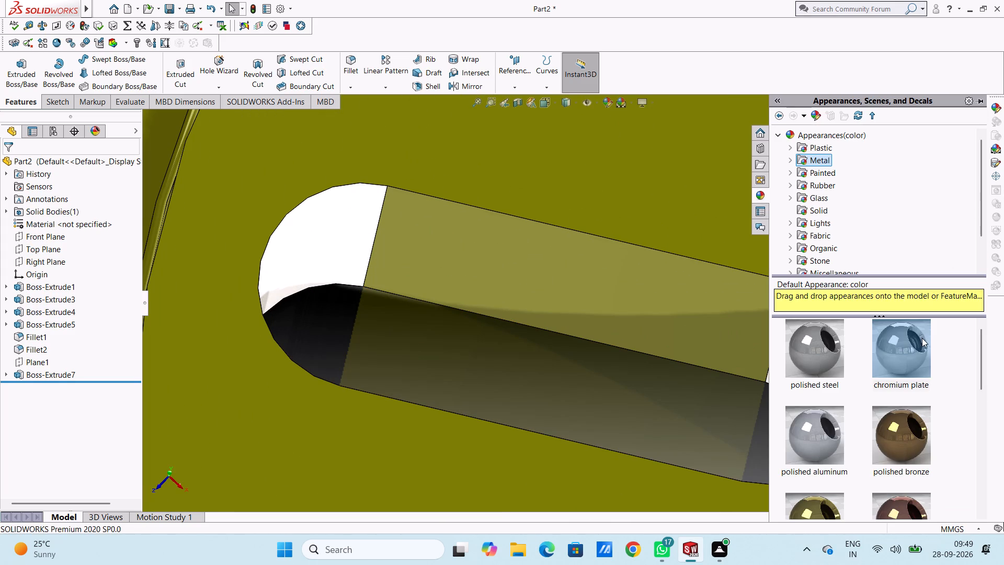
pyautogui.moveTo(915, 345); pyautogui.dragTo(654, 315)
pyautogui.click(654, 315)
pyautogui.scroll(3, 653, 315)
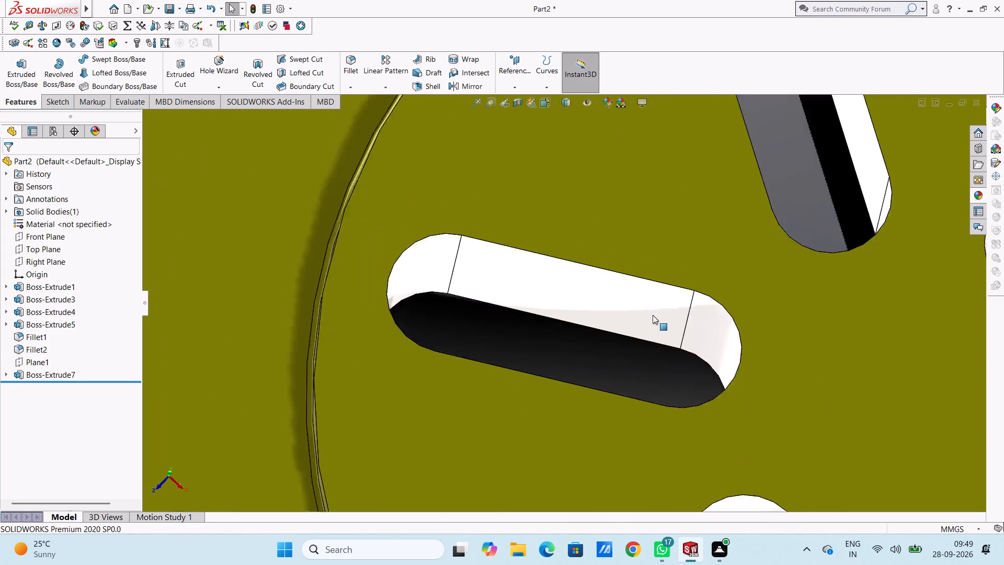
pyautogui.scroll(9, 653, 315)
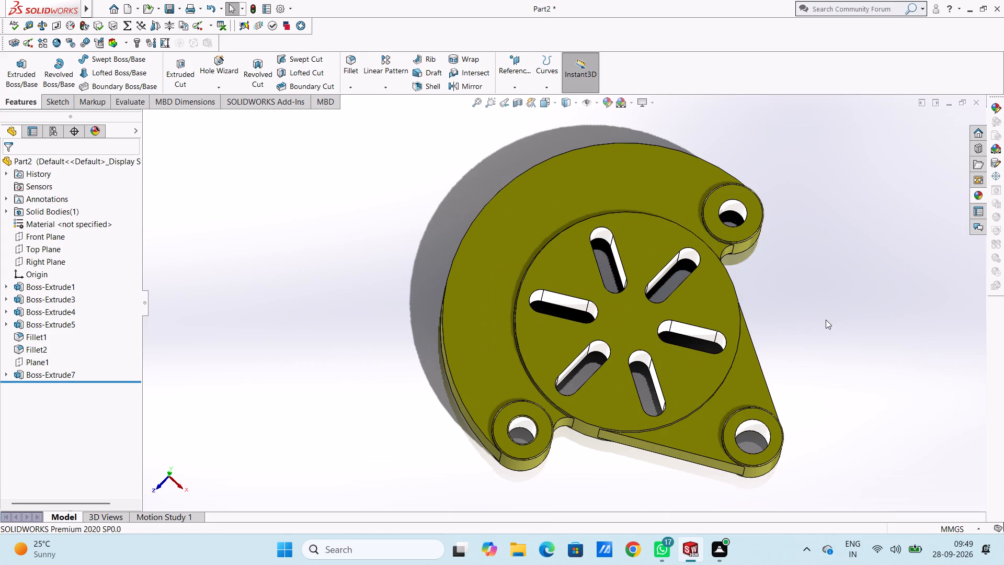
# Save the part in isometric view as a SOLIDWORKS Part named "triangular filter cover" in the Documents folder.
pyautogui.press('Escape')
pyautogui.hotkey('ctrl', '7')
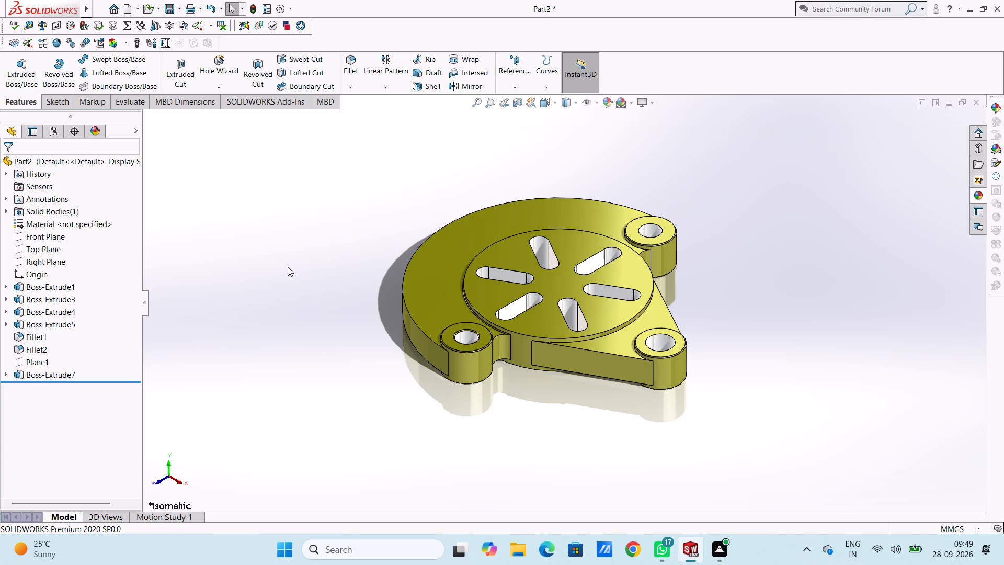
pyautogui.hotkey('ctrl', 's')
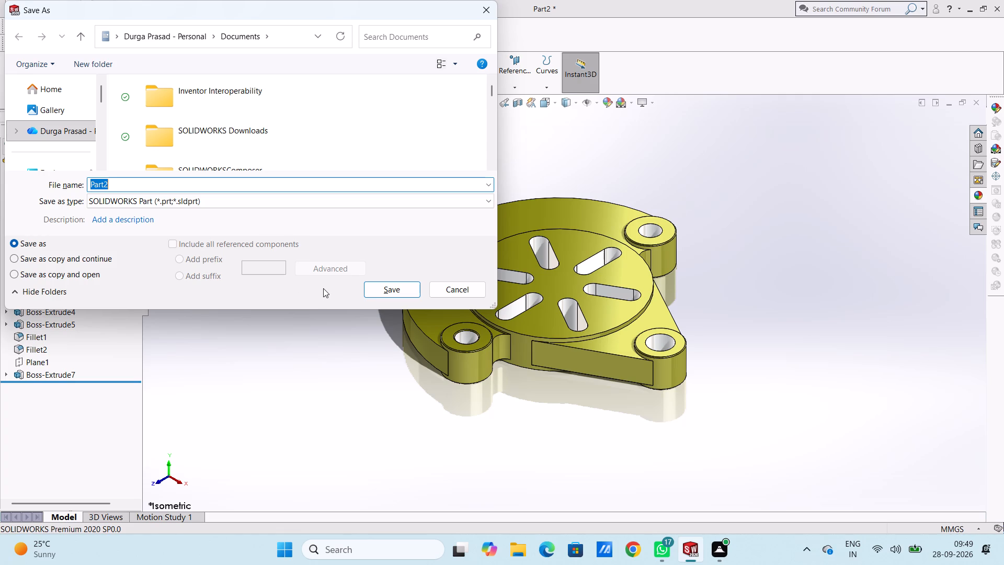
pyautogui.write('trai')
pyautogui.write('ngular')
pyautogui.press('space')
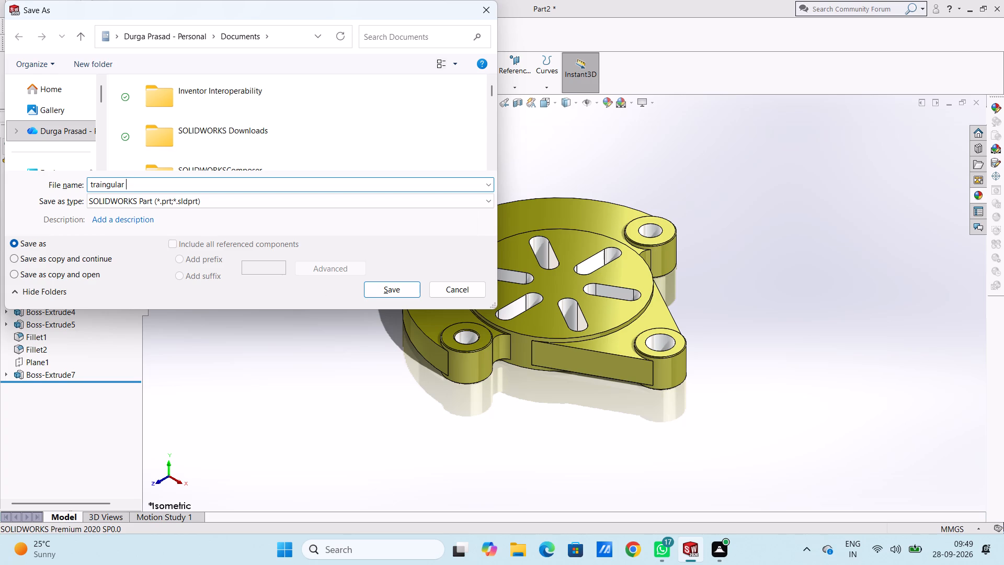
pyautogui.press('BackSpace')
pyautogui.press('BackSpace')
pyautogui.press('BackSpace')
pyautogui.press('BackSpace')
pyautogui.press('BackSpace')
pyautogui.press('BackSpace')
pyautogui.press('BackSpace')
pyautogui.press('BackSpace')
pyautogui.press('BackSpace')
pyautogui.write('ia')
pyautogui.write('ngular')
pyautogui.press('space')
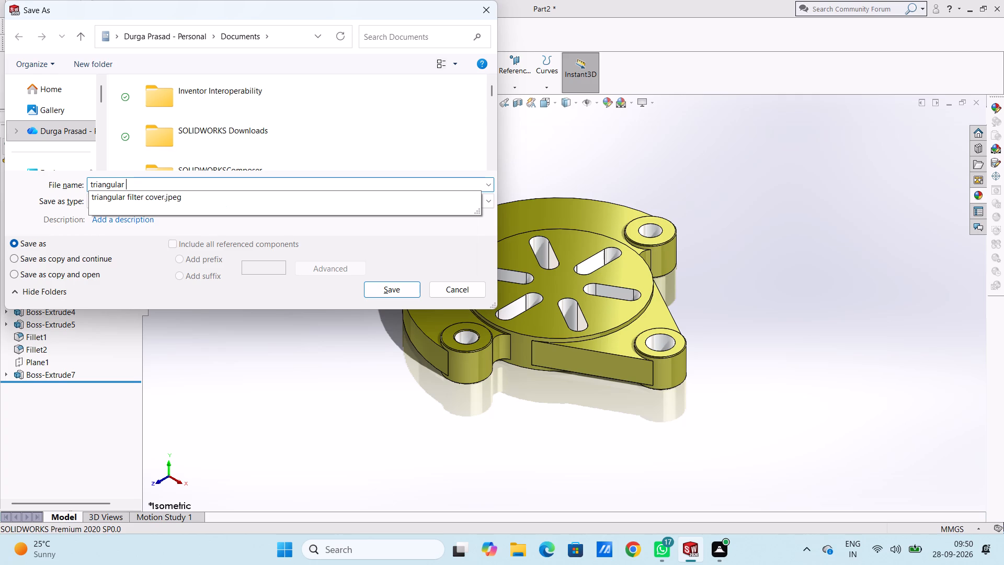
pyautogui.write('fil')
pyautogui.write('ter')
pyautogui.press('space')
pyautogui.write('cover')
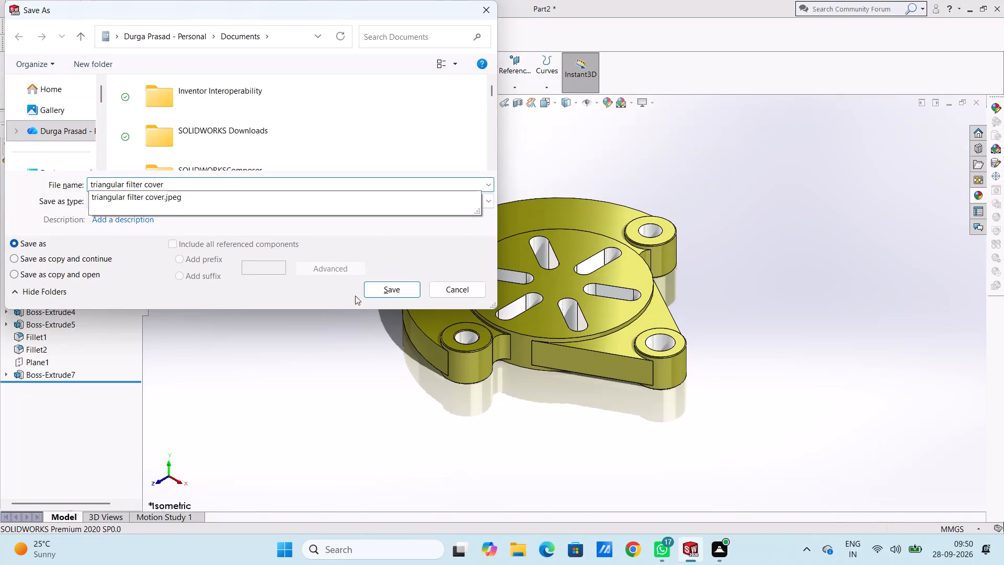
pyautogui.click(379, 289)
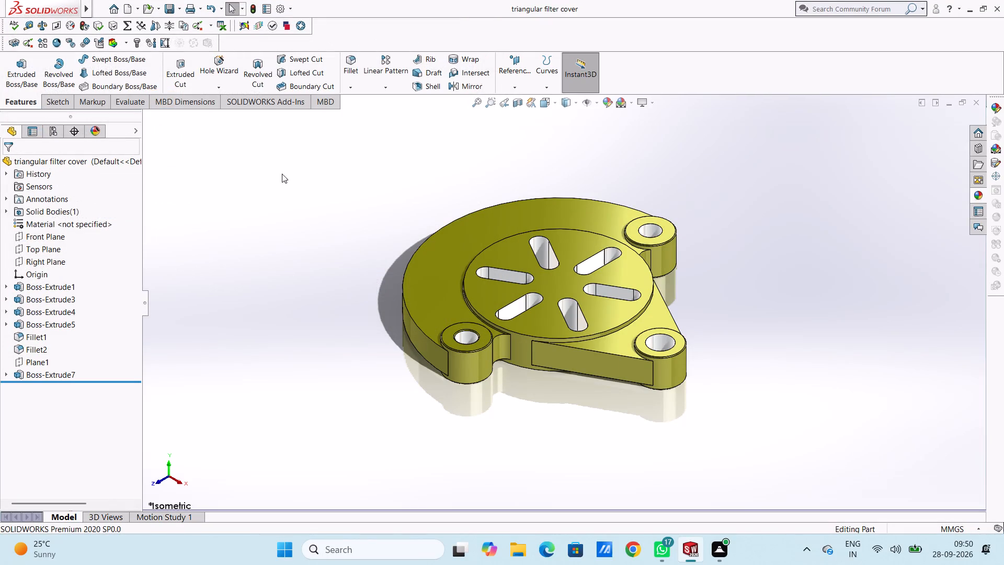
# Save a copy of the part in Adobe Portable Document Format (PDF) under the same name in the Documents folder.
pyautogui.click(178, 9)
pyautogui.click(190, 34)
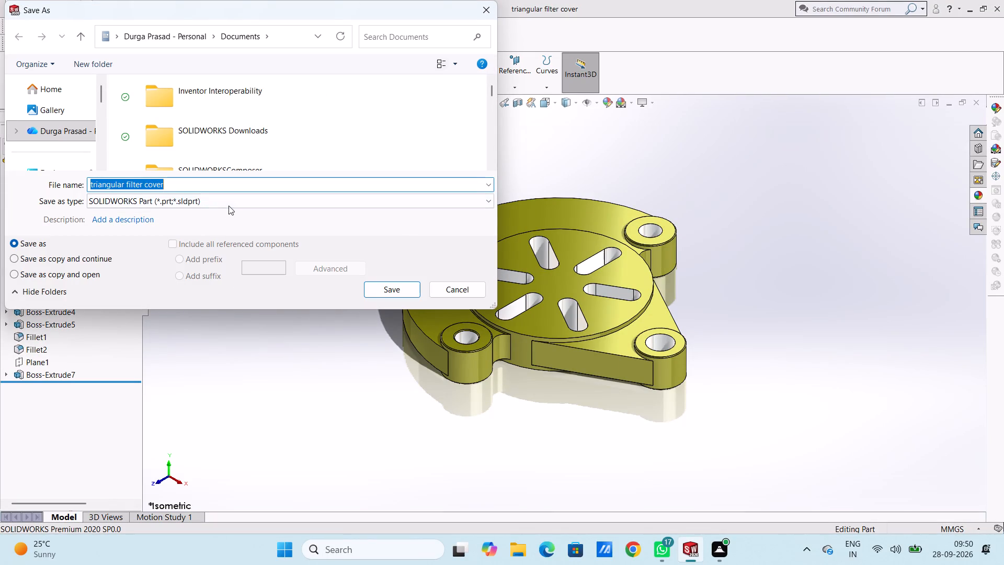
pyautogui.click(229, 202)
pyautogui.click(240, 287)
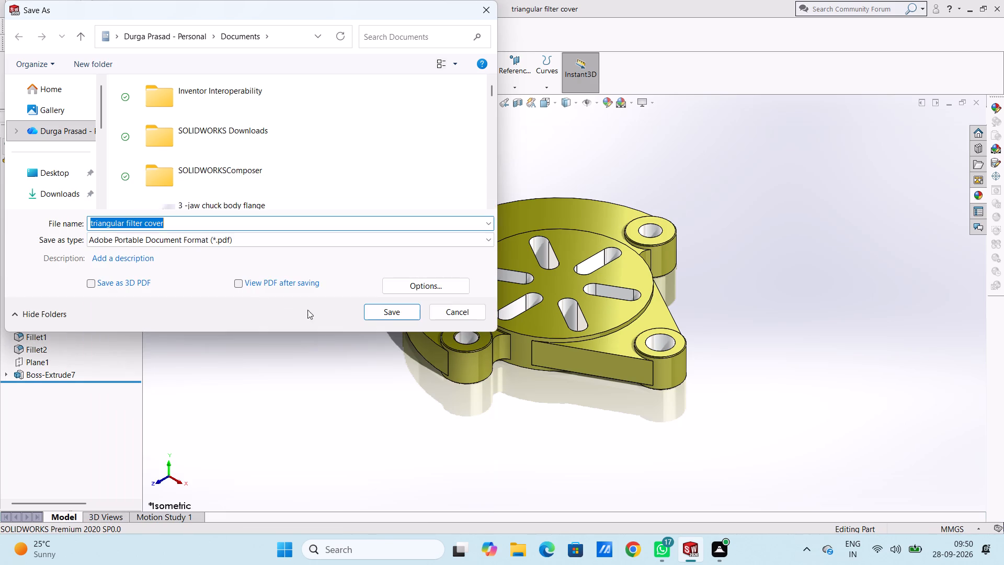
pyautogui.click(384, 311)
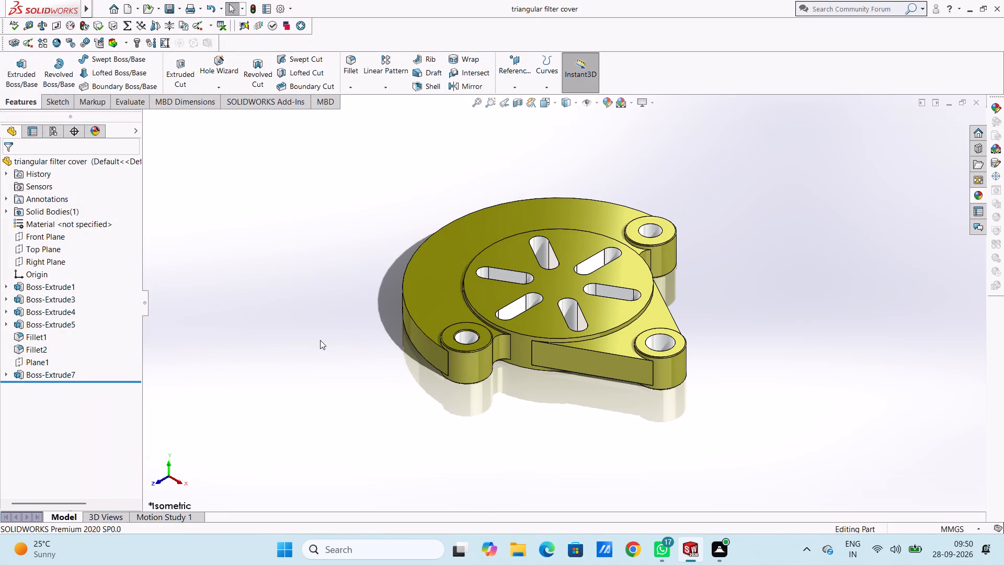
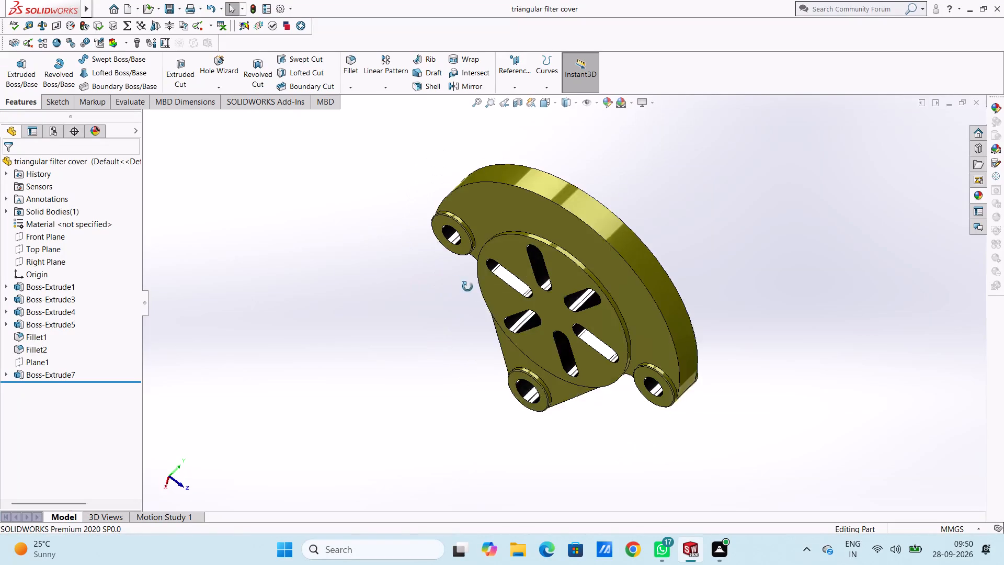
# Examine the finished triangular filter cover from all sides, checking its coloured faces, the chromium-plated slots and the three mounting holes.
pyautogui.moveTo(337, 204); pyautogui.dragTo(407, 188, button='middle')
pyautogui.moveTo(396, 237); pyautogui.dragTo(382, 189, button='middle')
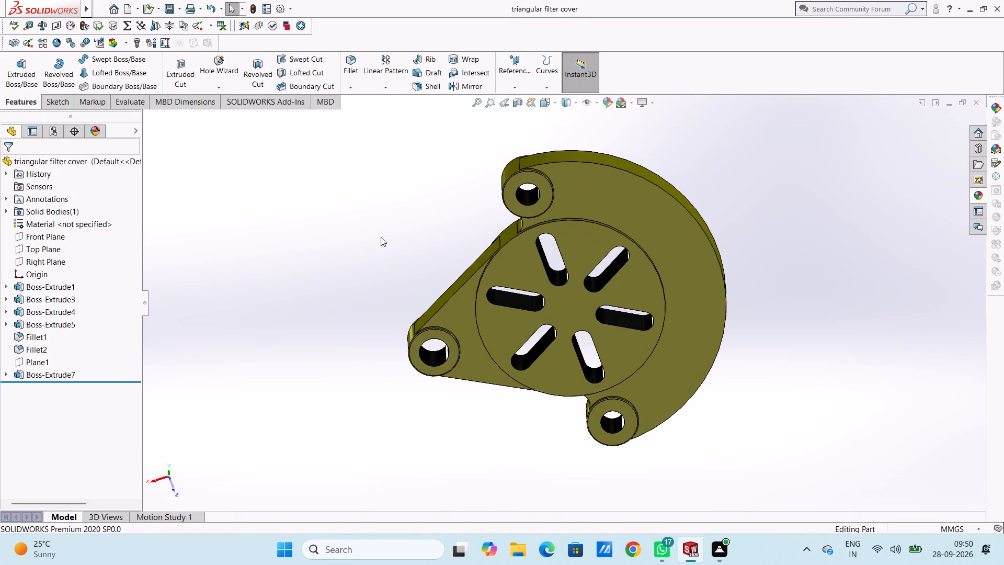
pyautogui.moveTo(379, 239); pyautogui.dragTo(661, 263, button='middle')
pyautogui.moveTo(482, 254); pyautogui.dragTo(454, 247, button='middle')
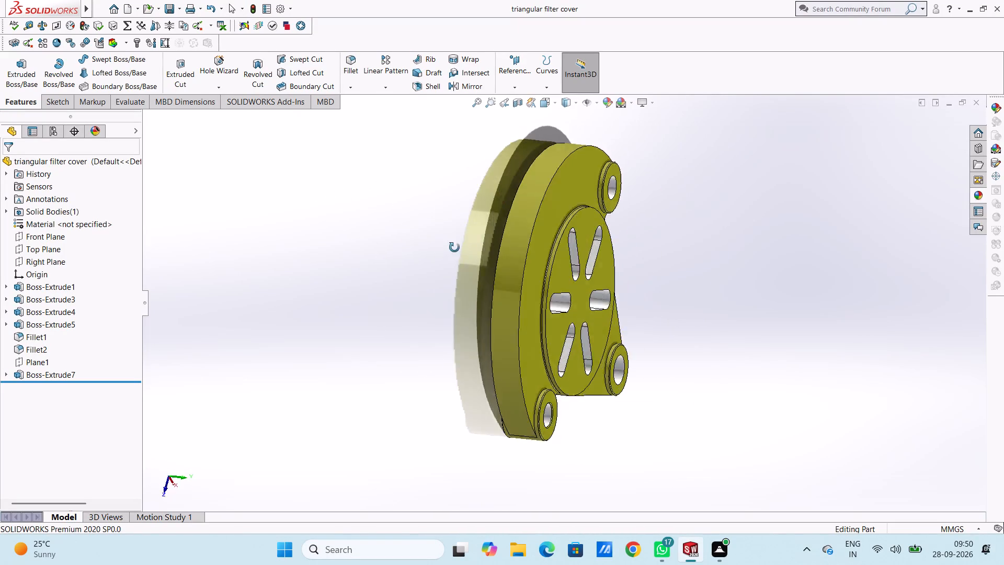
pyautogui.moveTo(454, 247); pyautogui.dragTo(805, 369, button='middle')
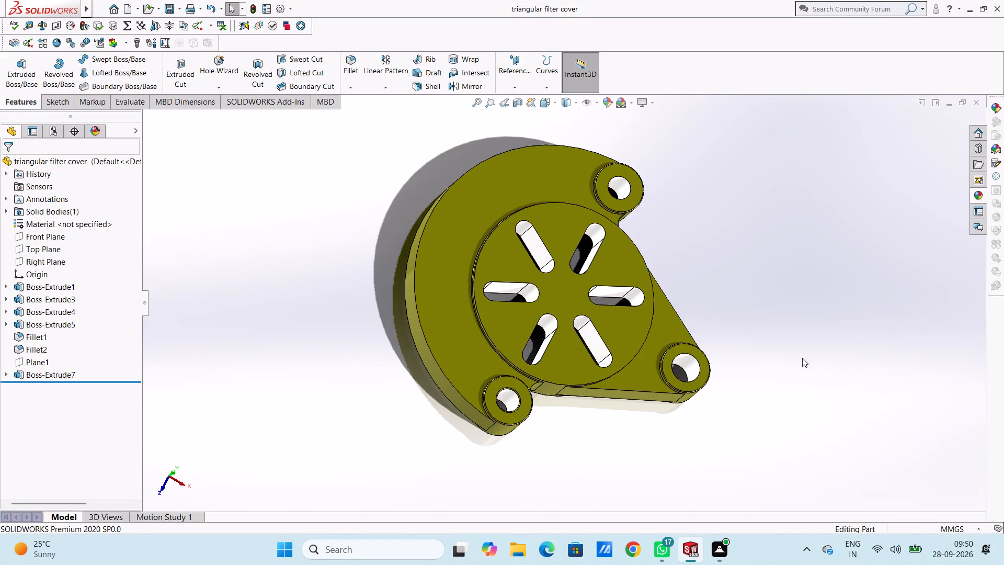
pyautogui.moveTo(279, 303); pyautogui.dragTo(307, 216, button='middle')
pyautogui.moveTo(353, 334); pyautogui.dragTo(273, 255, button='middle')
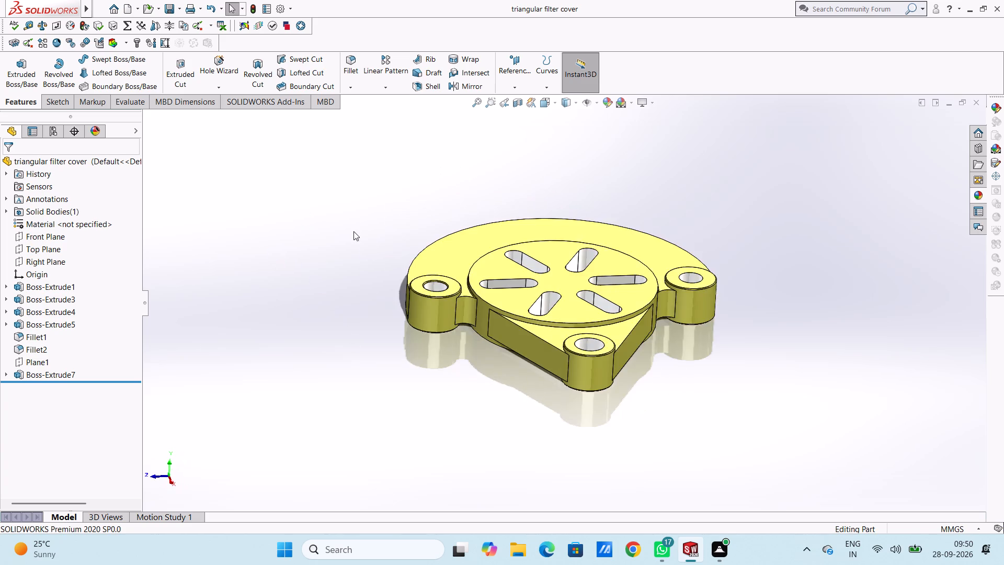
pyautogui.moveTo(355, 236); pyautogui.dragTo(375, 327, button='middle')
pyautogui.moveTo(357, 221); pyautogui.dragTo(390, 315, button='middle')
pyautogui.moveTo(400, 219); pyautogui.dragTo(357, 235, button='middle')
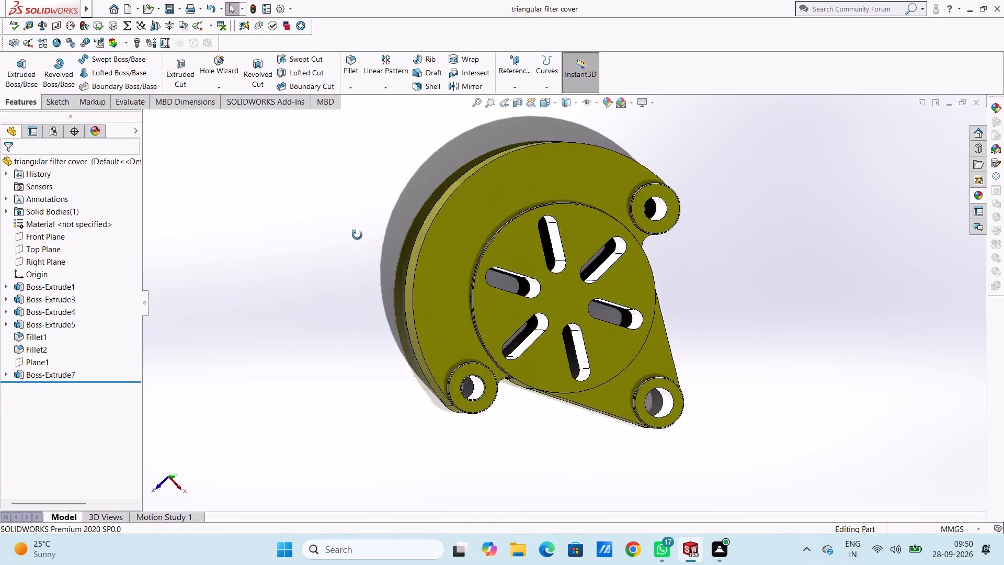
pyautogui.moveTo(357, 235); pyautogui.dragTo(348, 240, button='middle')
pyautogui.moveTo(448, 226); pyautogui.dragTo(415, 209, button='middle')
pyautogui.moveTo(553, 238); pyautogui.dragTo(600, 199, button='middle')
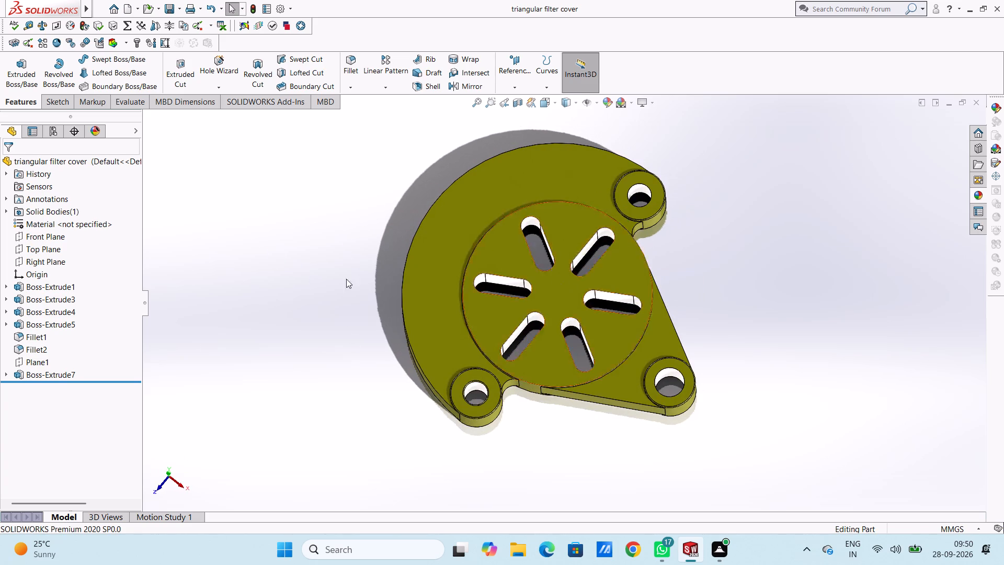
pyautogui.moveTo(334, 269); pyautogui.dragTo(417, 288, button='middle')
pyautogui.moveTo(343, 250); pyautogui.dragTo(517, 304, button='middle')
pyautogui.moveTo(374, 248); pyautogui.dragTo(484, 280, button='middle')
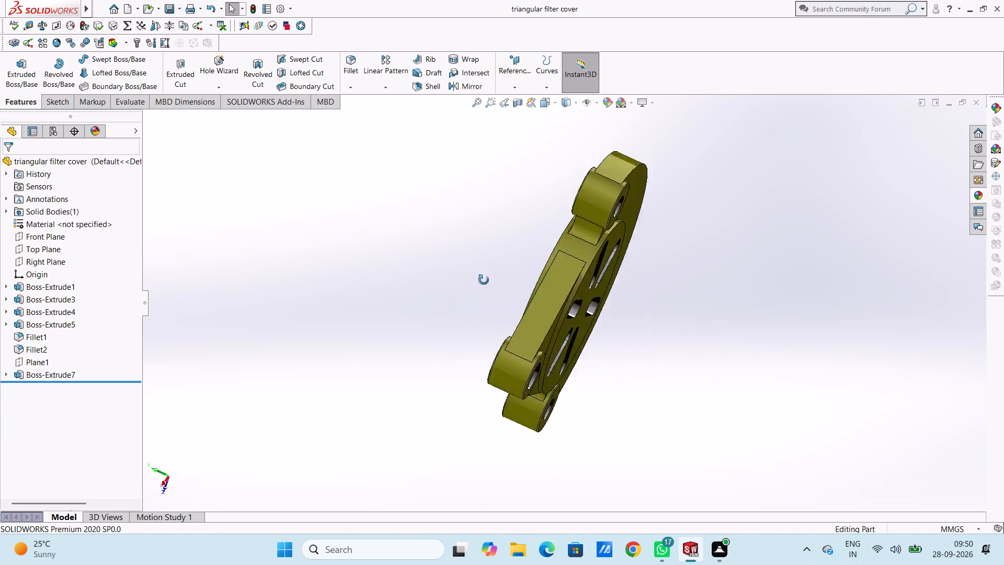
pyautogui.moveTo(484, 280); pyautogui.dragTo(542, 303, button='middle')
pyautogui.moveTo(350, 223); pyautogui.dragTo(440, 279, button='middle')
pyautogui.moveTo(449, 288); pyautogui.dragTo(457, 295, button='middle')
pyautogui.moveTo(345, 219); pyautogui.dragTo(419, 256, button='middle')
pyautogui.moveTo(318, 242); pyautogui.dragTo(386, 270, button='middle')
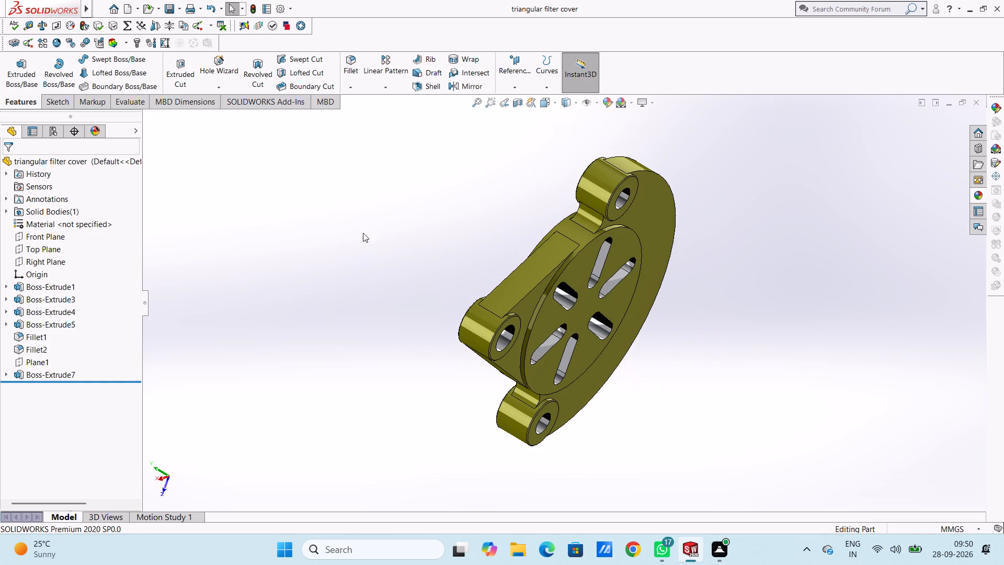
pyautogui.moveTo(384, 267); pyautogui.dragTo(436, 308, button='middle')
pyautogui.middleClick(437, 315)
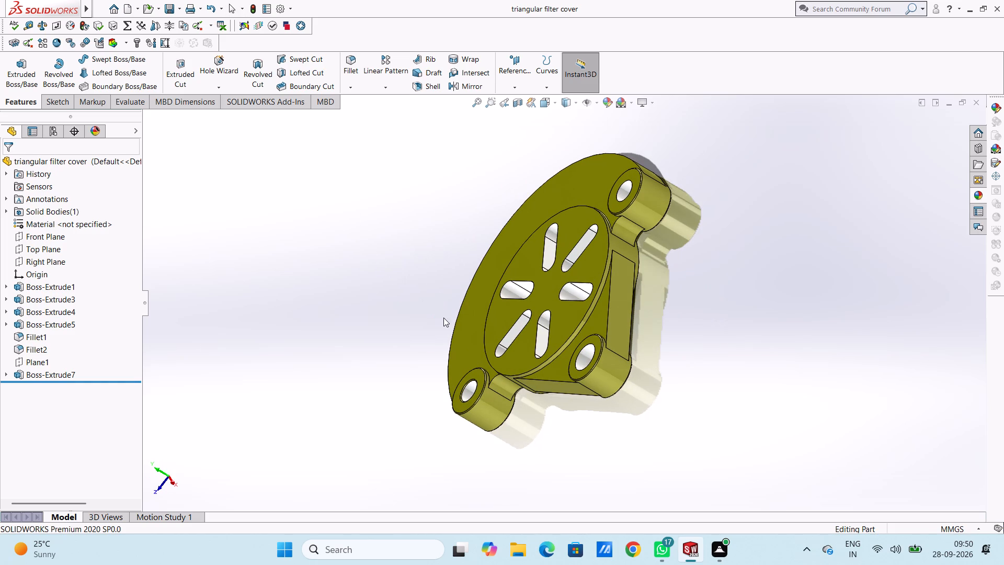
pyautogui.moveTo(434, 255); pyautogui.dragTo(480, 316, button='middle')
pyautogui.moveTo(429, 288); pyautogui.dragTo(447, 299, button='middle')
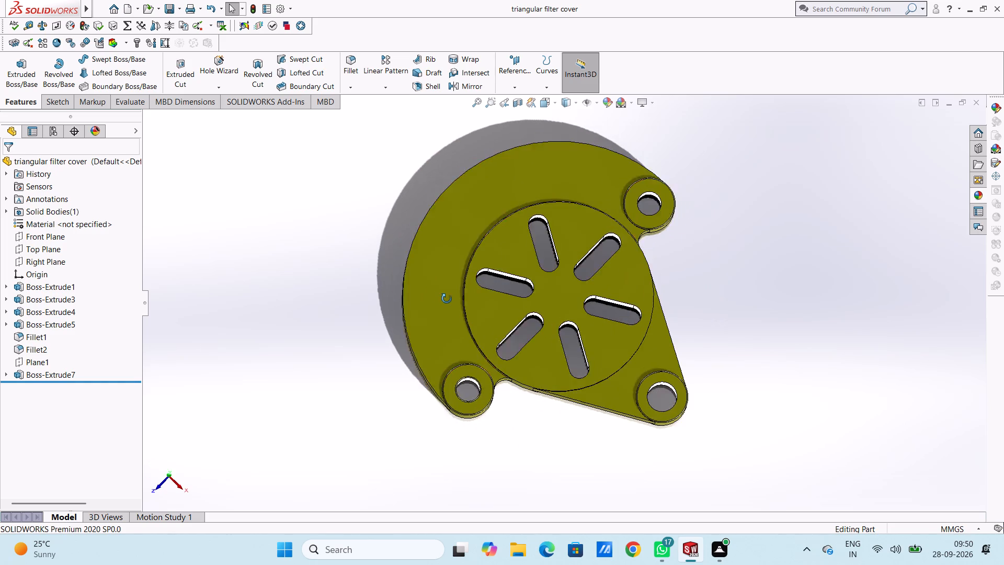
pyautogui.moveTo(447, 299); pyautogui.dragTo(458, 311, button='middle')
pyautogui.moveTo(358, 256); pyautogui.dragTo(387, 282, button='middle')
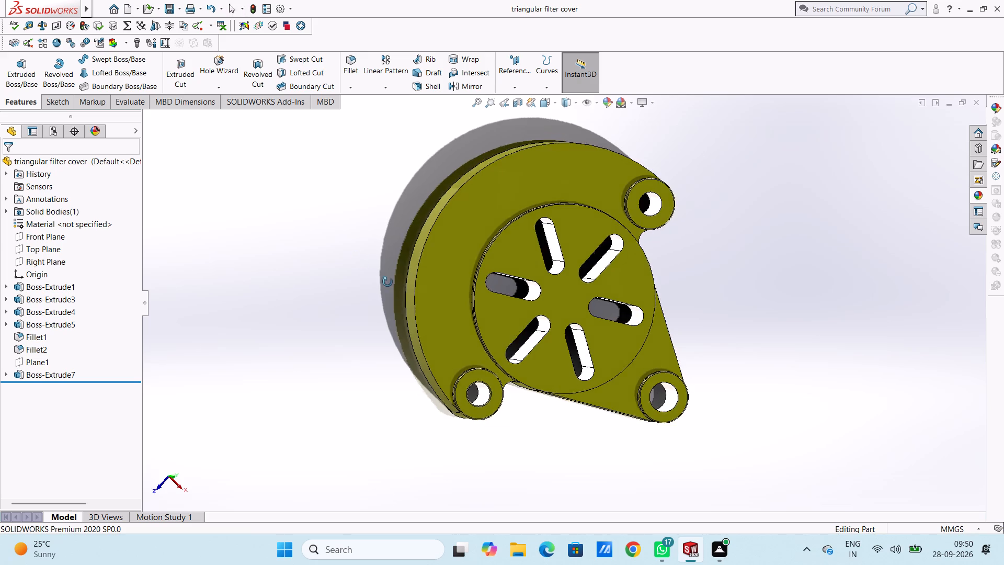
pyautogui.moveTo(387, 282); pyautogui.dragTo(411, 303, button='middle')
pyautogui.moveTo(416, 312); pyautogui.dragTo(454, 344, button='middle')
pyautogui.moveTo(359, 274); pyautogui.dragTo(375, 282, button='middle')
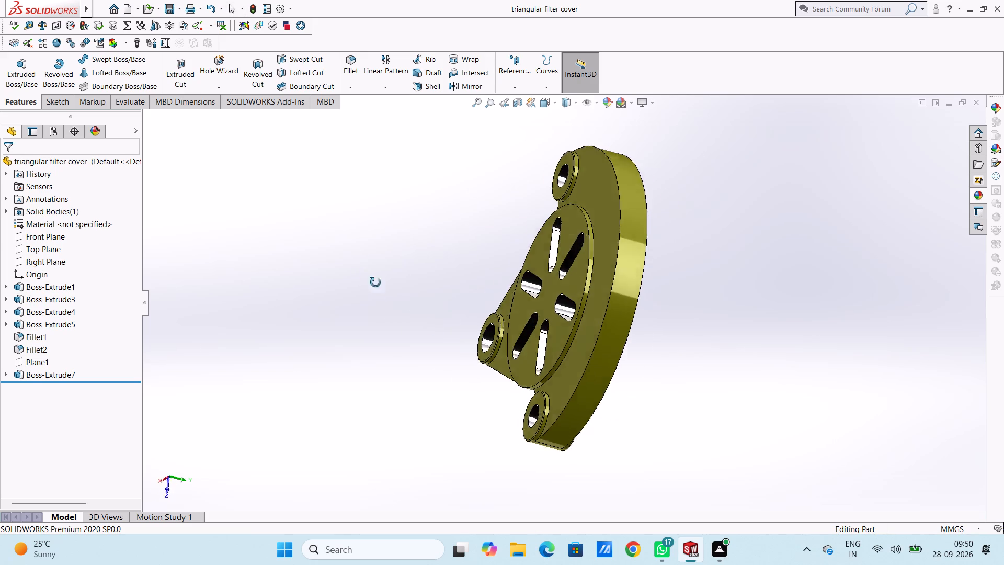
pyautogui.moveTo(375, 282); pyautogui.dragTo(459, 350, button='middle')
pyautogui.moveTo(305, 266); pyautogui.dragTo(345, 308, button='middle')
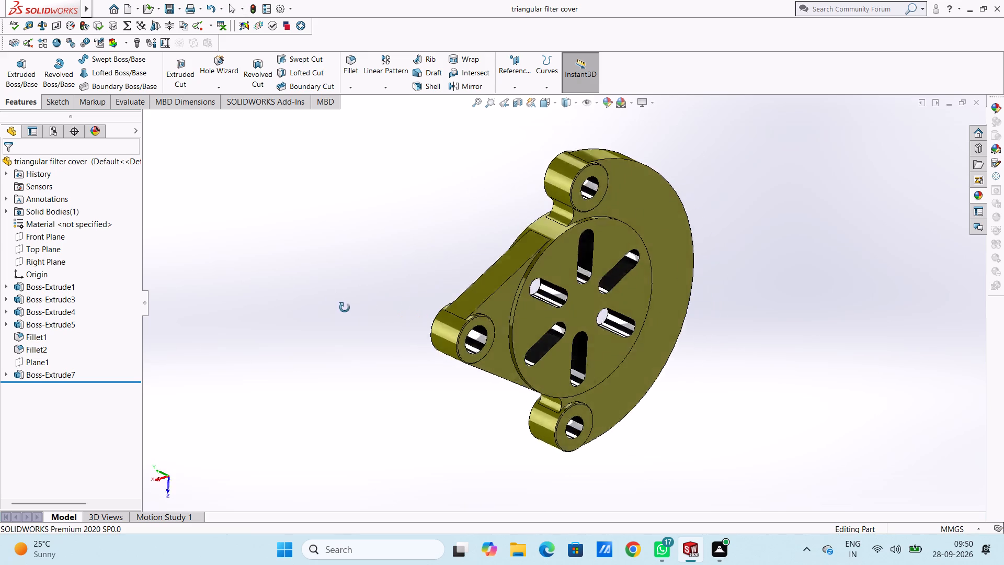
pyautogui.moveTo(345, 308); pyautogui.dragTo(428, 386, button='middle')
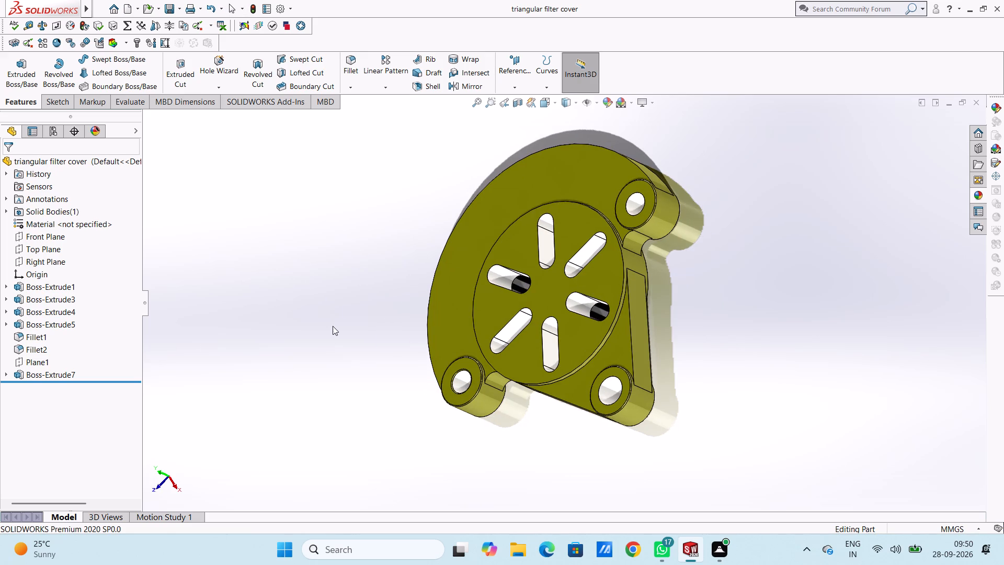
pyautogui.moveTo(315, 345); pyautogui.dragTo(325, 357, button='middle')
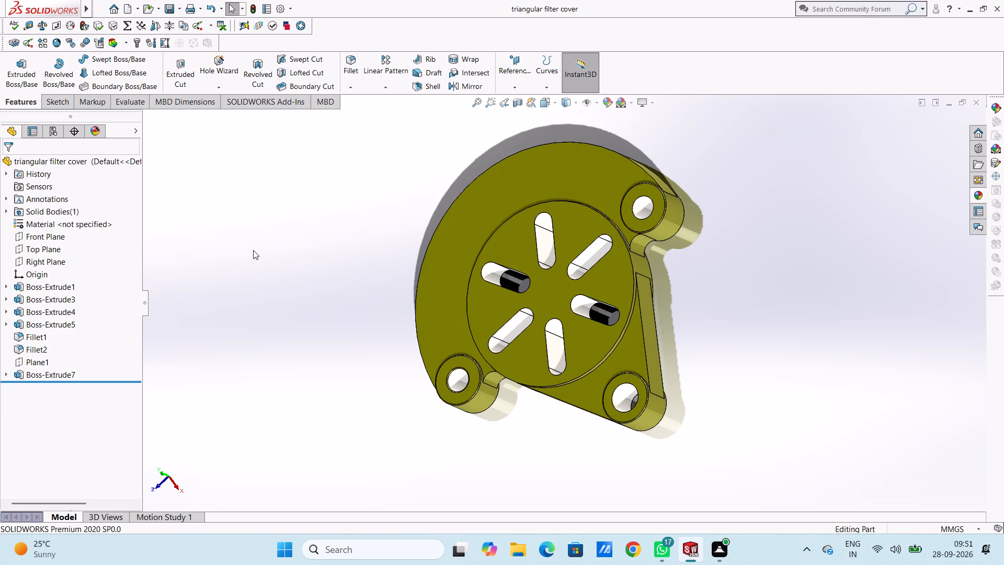
pyautogui.moveTo(243, 238); pyautogui.dragTo(299, 302, button='middle')
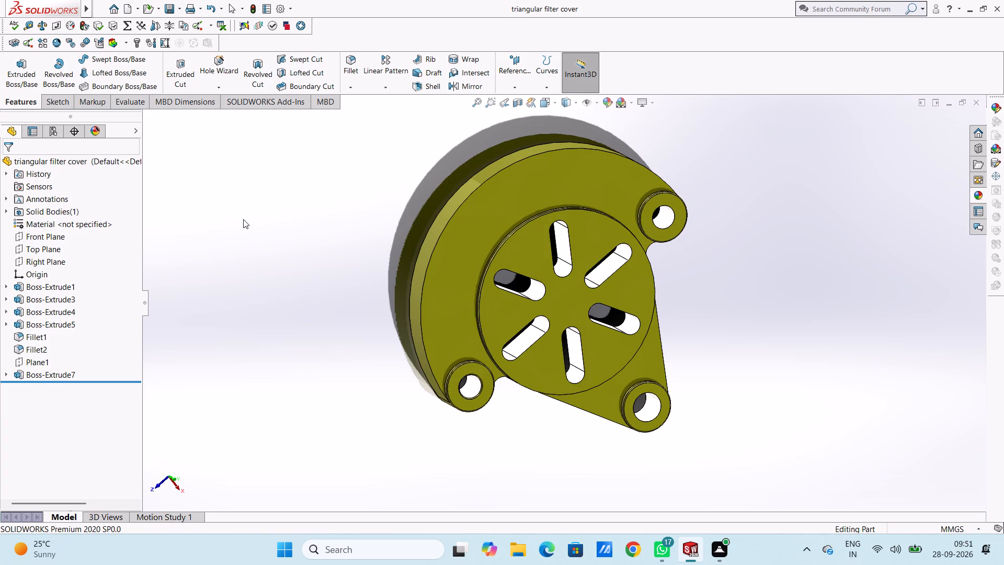
pyautogui.moveTo(243, 219); pyautogui.dragTo(268, 261, button='middle')
pyautogui.moveTo(249, 227); pyautogui.dragTo(279, 272, button='middle')
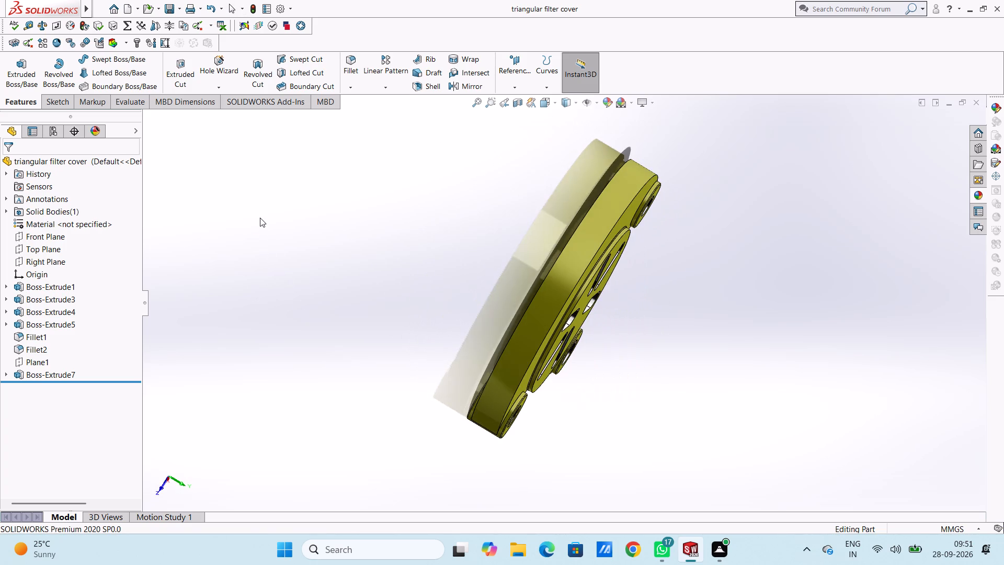
pyautogui.moveTo(260, 218); pyautogui.dragTo(299, 266, button='middle')
pyautogui.moveTo(279, 223); pyautogui.dragTo(307, 252, button='middle')
pyautogui.moveTo(280, 232); pyautogui.dragTo(290, 244, button='middle')
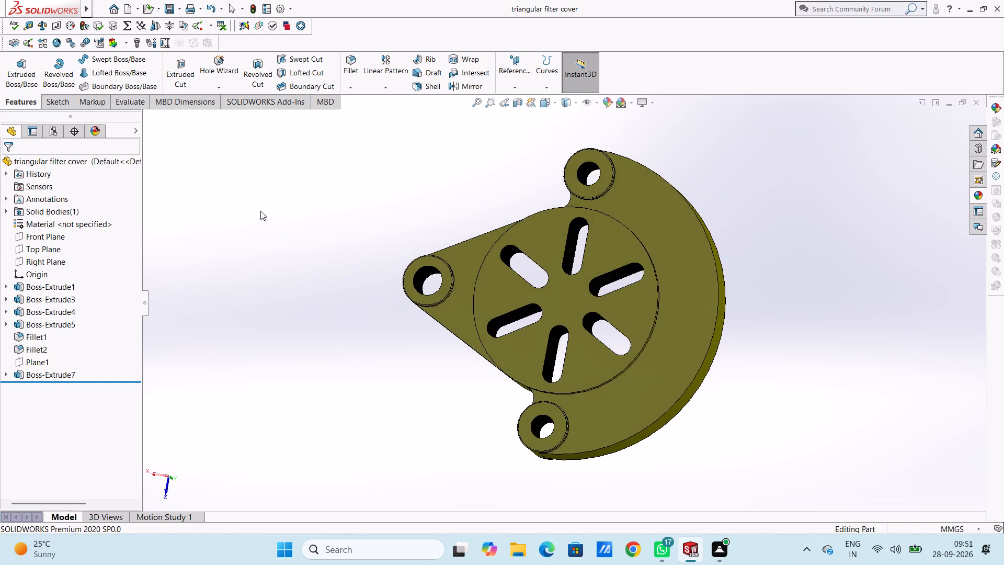
pyautogui.moveTo(268, 218); pyautogui.dragTo(277, 229, button='middle')
pyautogui.scroll(1, 267, 215)
pyautogui.moveTo(267, 215); pyautogui.dragTo(294, 248, button='middle')
pyautogui.moveTo(263, 217); pyautogui.dragTo(357, 324, button='middle')
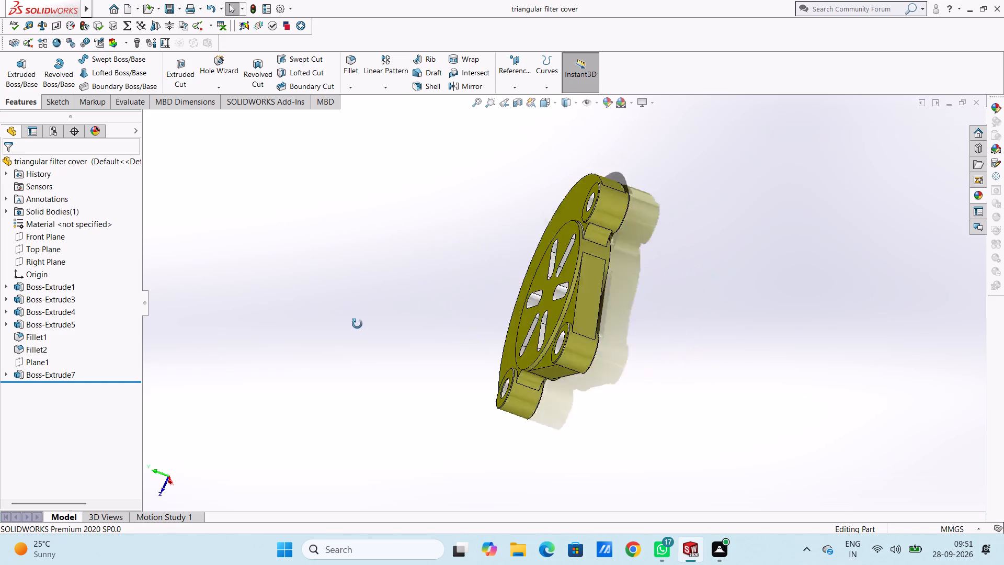
pyautogui.moveTo(357, 324); pyautogui.dragTo(360, 329, button='middle')
pyautogui.scroll(-1, 271, 245)
pyautogui.moveTo(270, 245); pyautogui.dragTo(373, 278, button='middle')
pyautogui.scroll(3, 382, 329)
pyautogui.moveTo(414, 323); pyautogui.dragTo(379, 241, button='middle')
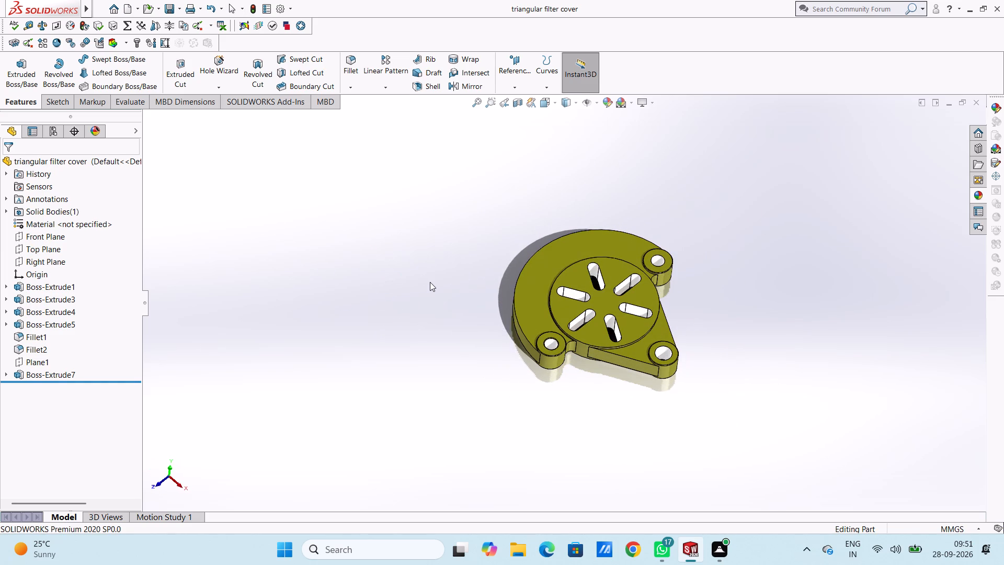
pyautogui.scroll(-1, 525, 306)
pyautogui.scroll(3, 723, 325)
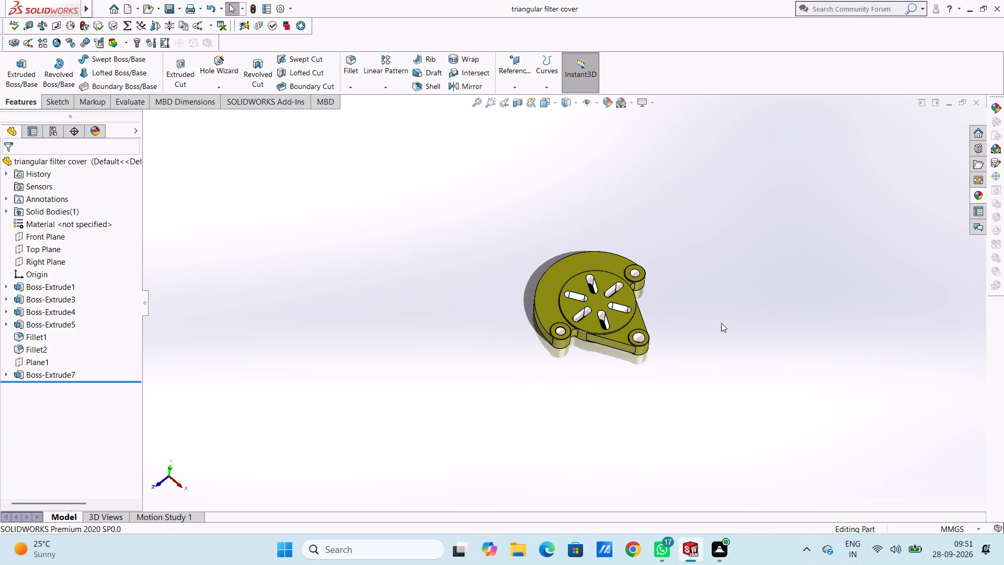
pyautogui.moveTo(410, 235); pyautogui.dragTo(458, 297, button='middle')
pyautogui.scroll(1, 458, 297)
pyautogui.moveTo(395, 245); pyautogui.dragTo(645, 329, button='middle')
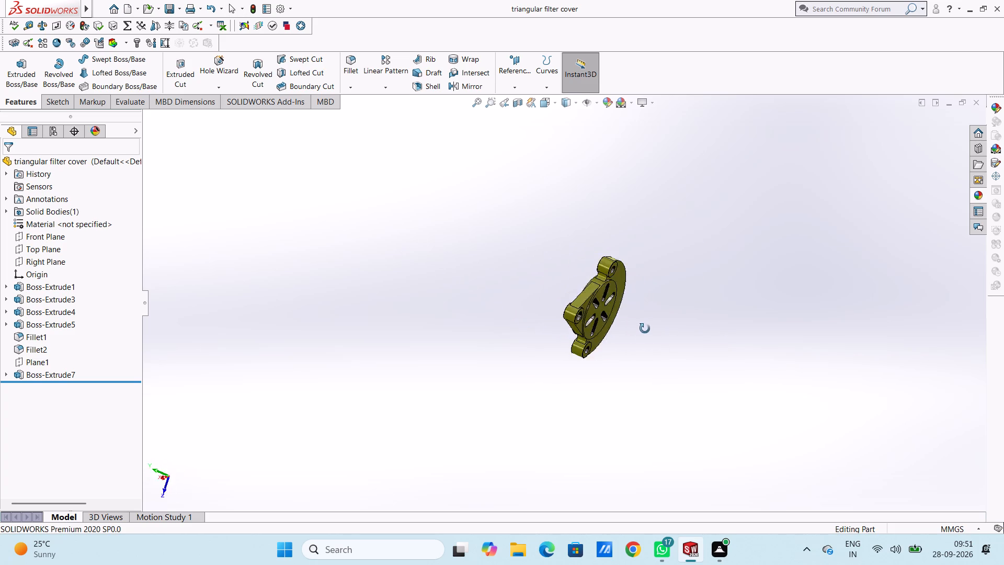
pyautogui.moveTo(645, 329); pyautogui.dragTo(692, 337, button='middle')
pyautogui.moveTo(446, 269); pyautogui.dragTo(547, 175, button='middle')
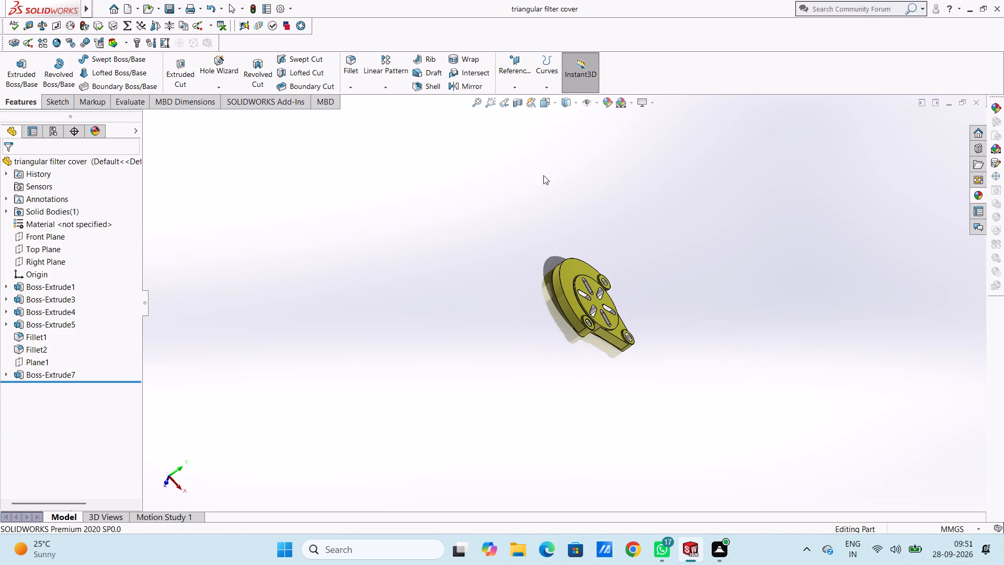
pyautogui.moveTo(535, 318); pyautogui.dragTo(481, 361, button='middle')
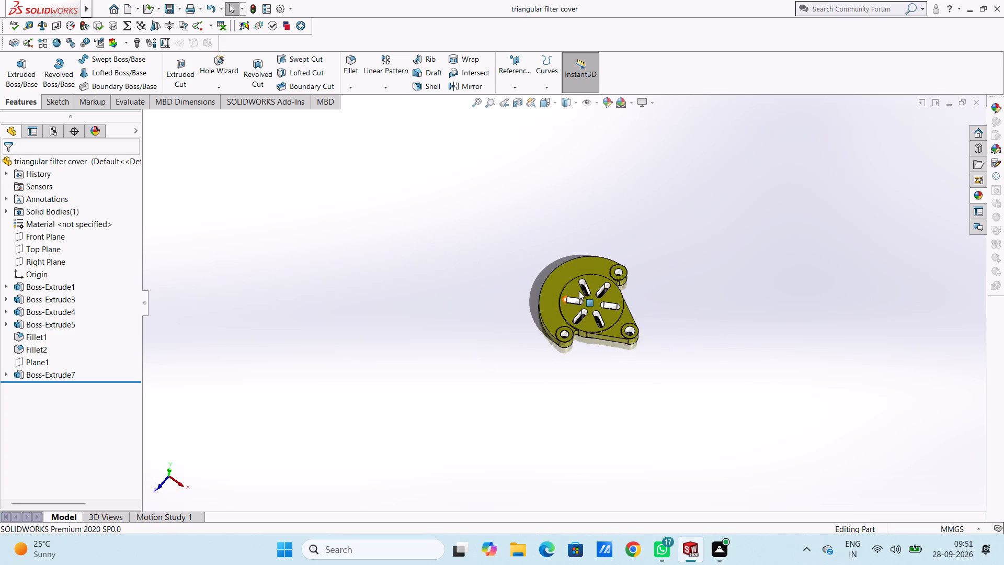
pyautogui.scroll(-6, 604, 312)
pyautogui.scroll(3, 541, 261)
pyautogui.moveTo(426, 218); pyautogui.dragTo(410, 281, button='middle')
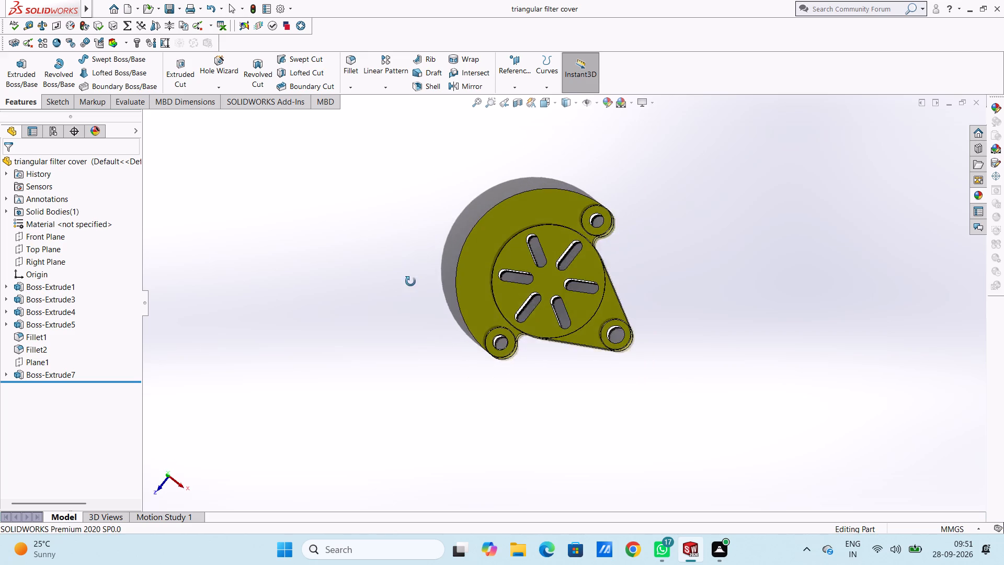
pyautogui.moveTo(410, 281); pyautogui.dragTo(457, 266, button='middle')
pyautogui.moveTo(505, 262); pyautogui.dragTo(504, 203, button='middle')
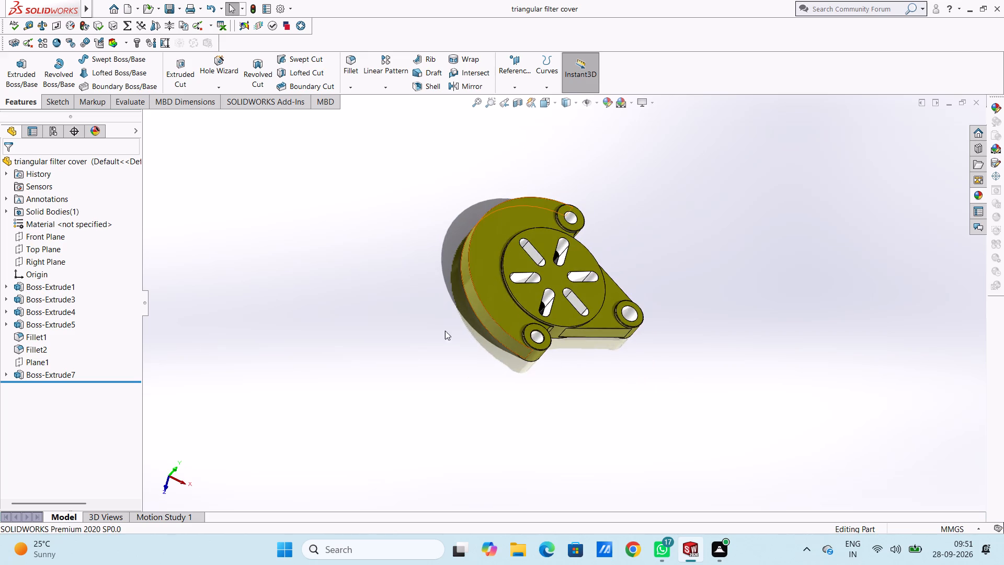
pyautogui.moveTo(427, 320); pyautogui.dragTo(349, 324, button='middle')
pyautogui.moveTo(423, 283); pyautogui.dragTo(458, 355, button='middle')
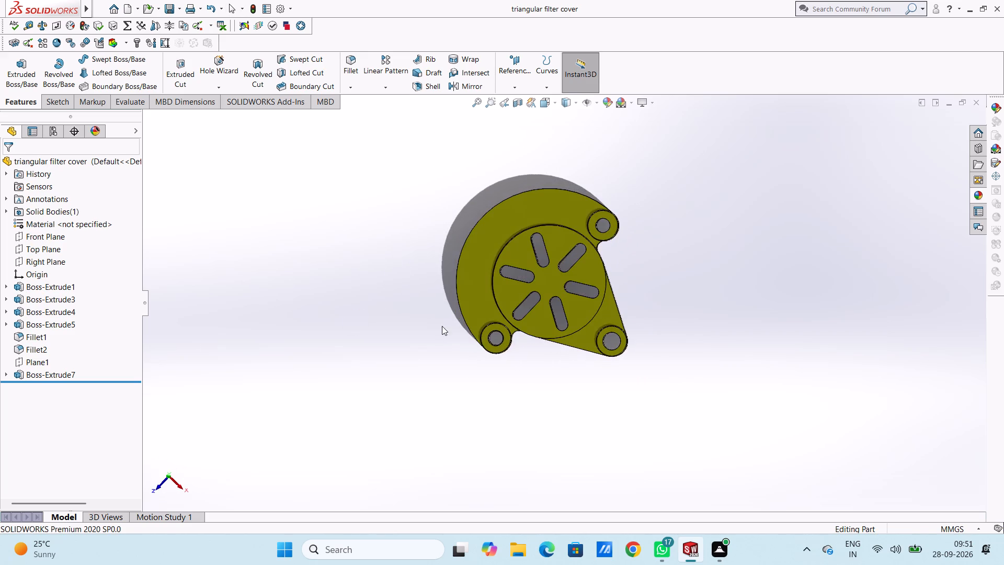
pyautogui.moveTo(428, 268); pyautogui.dragTo(408, 361, button='middle')
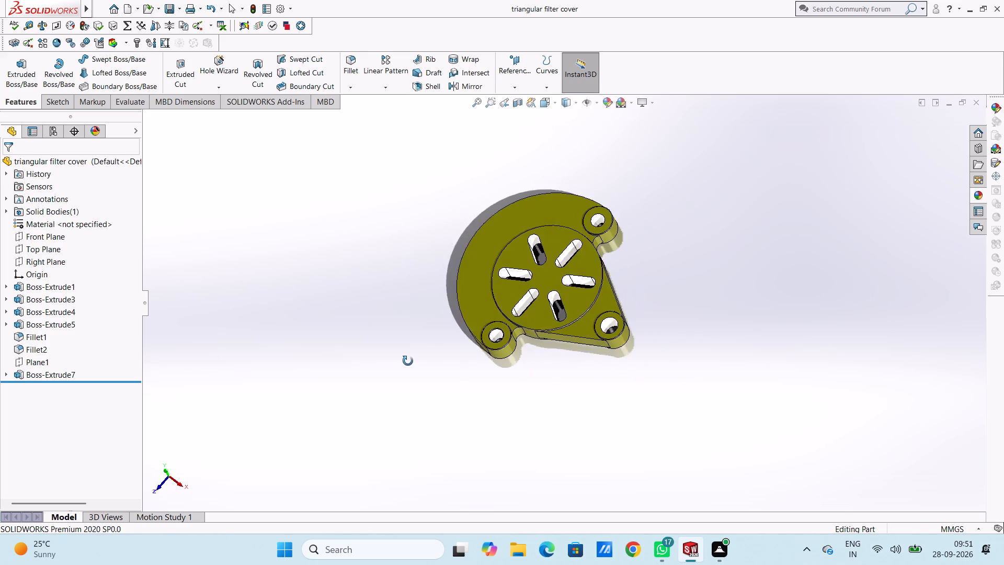
pyautogui.moveTo(408, 361); pyautogui.dragTo(462, 382, button='middle')
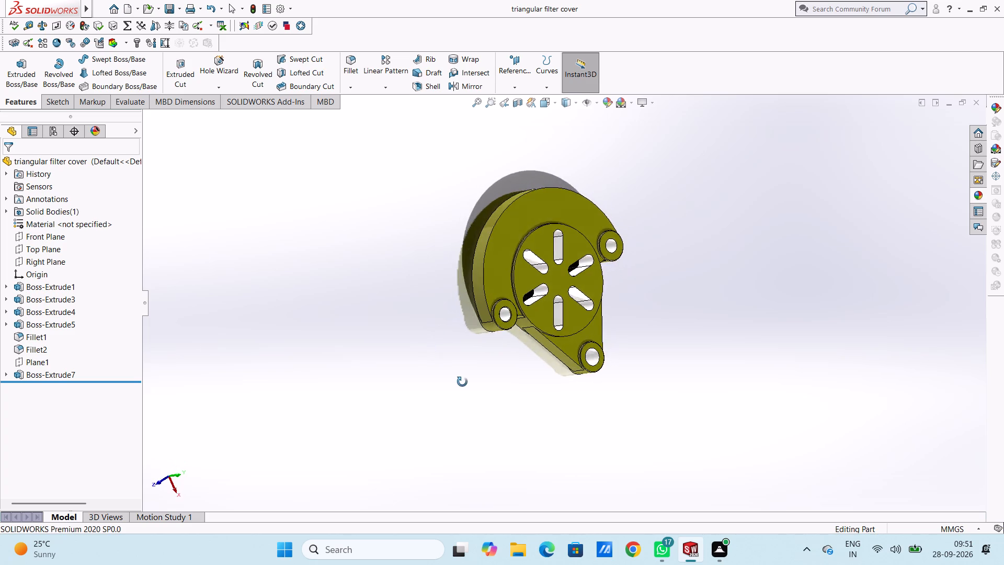
pyautogui.moveTo(462, 382); pyautogui.dragTo(440, 398, button='middle')
pyautogui.moveTo(432, 320); pyautogui.dragTo(378, 252, button='middle')
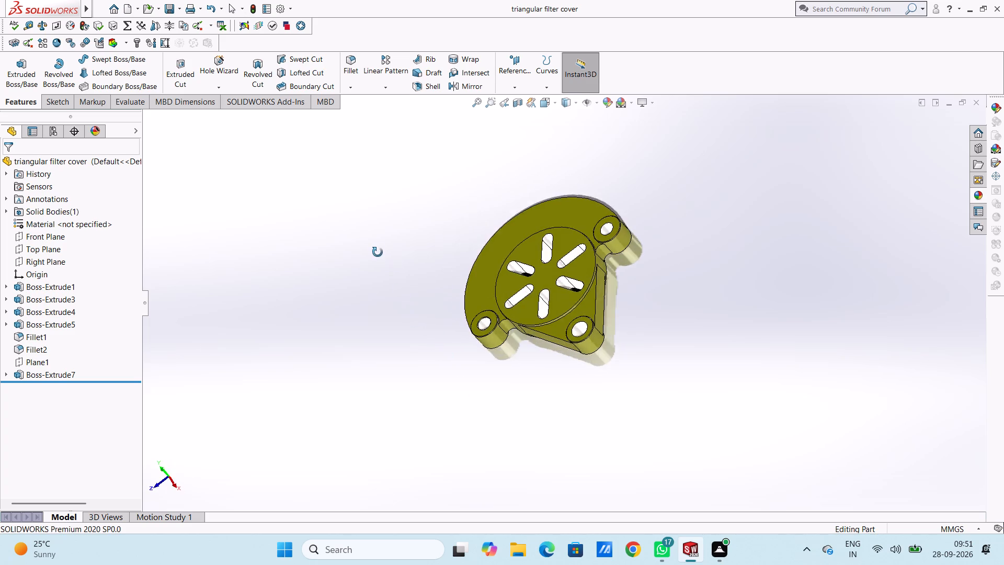
pyautogui.moveTo(378, 252); pyautogui.dragTo(457, 352, button='middle')
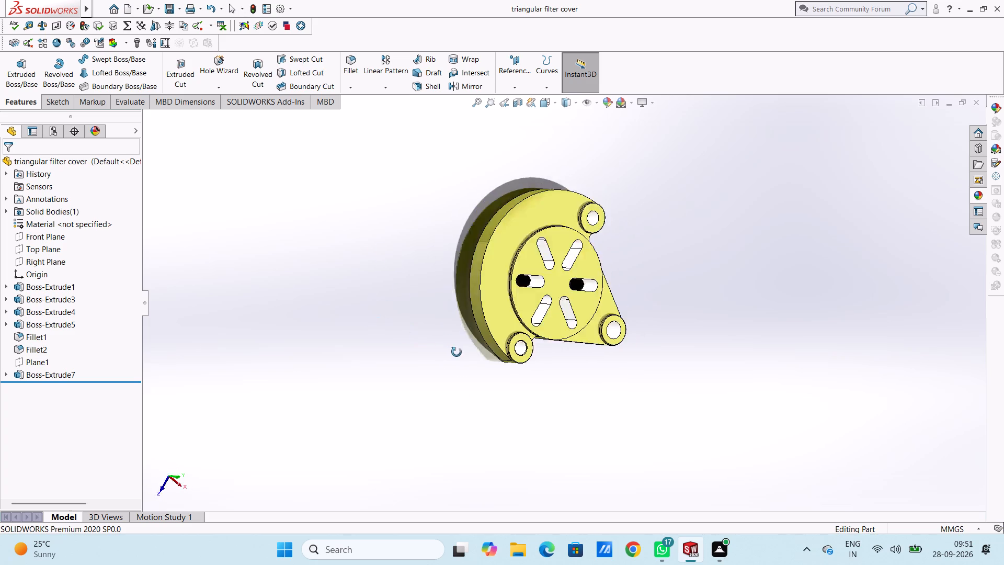
pyautogui.moveTo(457, 352); pyautogui.dragTo(418, 329, button='middle')
pyautogui.middleClick(418, 329)
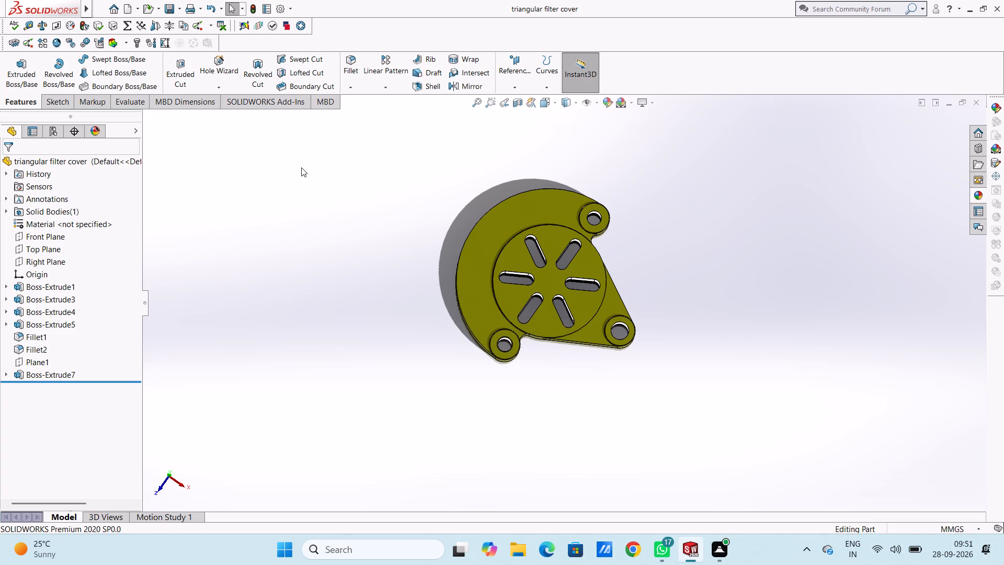
pyautogui.moveTo(392, 221); pyautogui.dragTo(351, 188, button='middle')
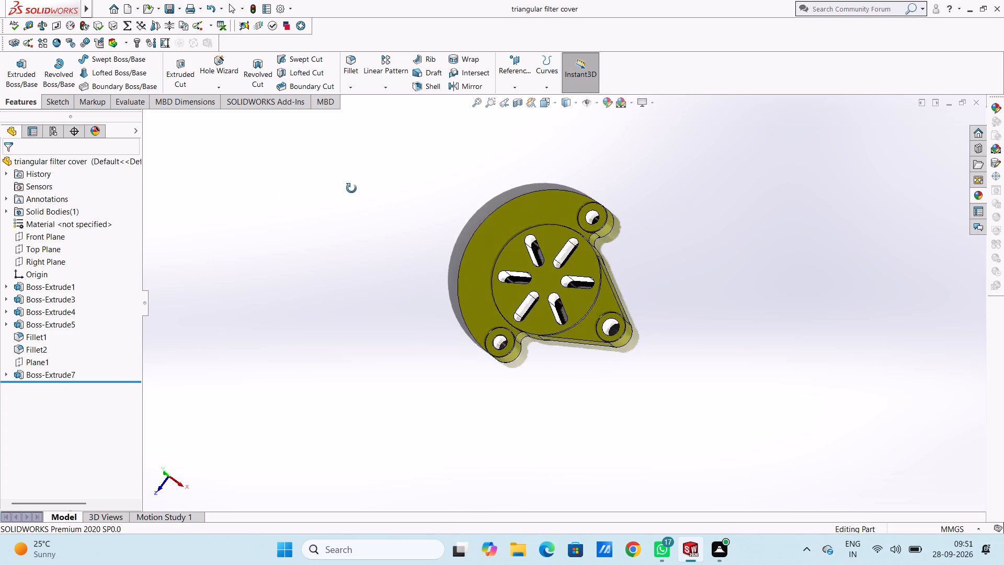
pyautogui.moveTo(351, 188); pyautogui.dragTo(407, 196, button='middle')
pyautogui.moveTo(347, 211); pyautogui.dragTo(308, 214, button='middle')
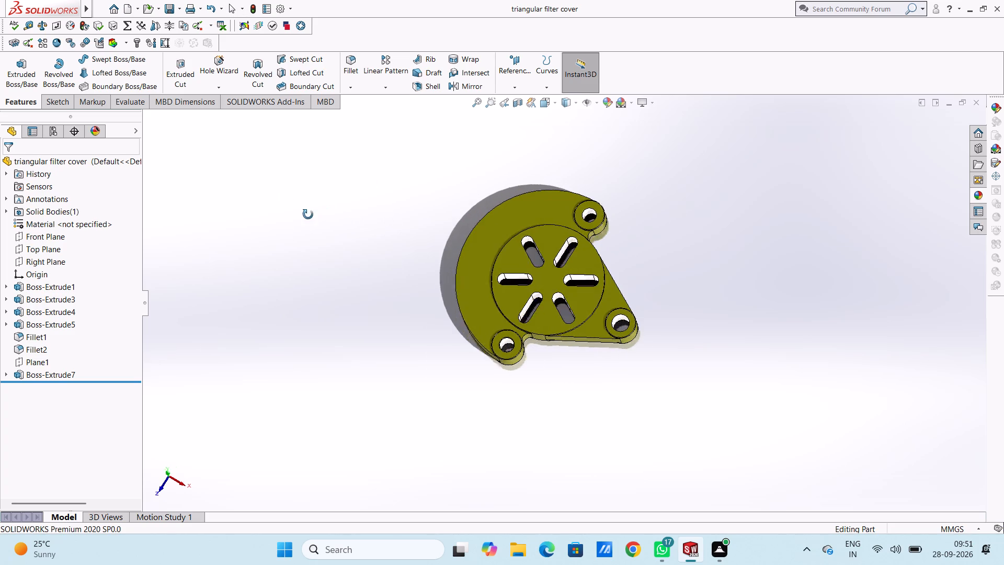
pyautogui.moveTo(308, 214); pyautogui.dragTo(567, 352, button='middle')
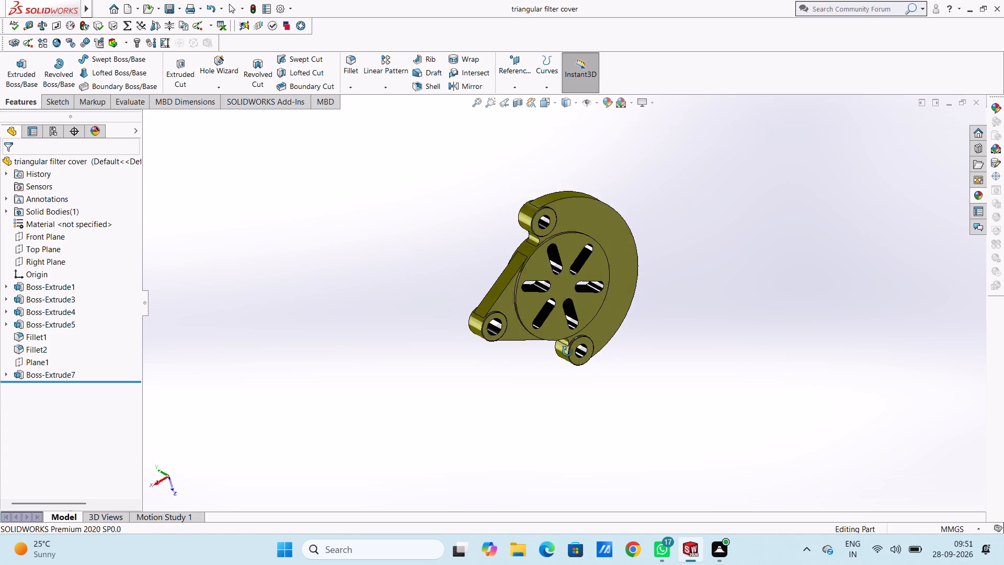
# Inspect the finished filter cover's front and back faces, outer rim, mounting bosses and slot walls from varied angles.
pyautogui.moveTo(567, 352); pyautogui.dragTo(610, 370, button='middle')
pyautogui.moveTo(441, 280); pyautogui.dragTo(524, 271, button='middle')
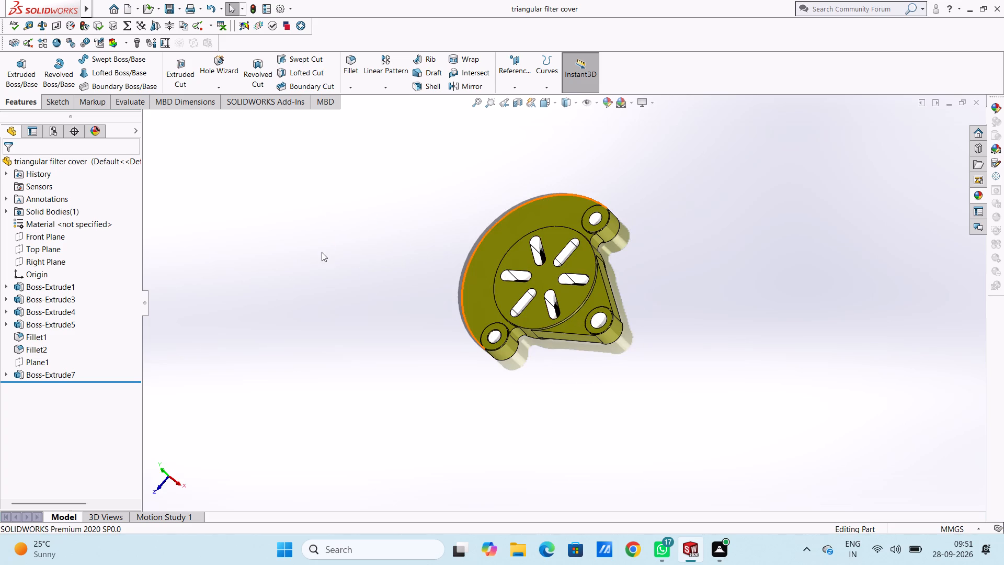
pyautogui.moveTo(322, 252); pyautogui.dragTo(410, 263, button='middle')
pyautogui.moveTo(404, 268); pyautogui.dragTo(368, 251, button='middle')
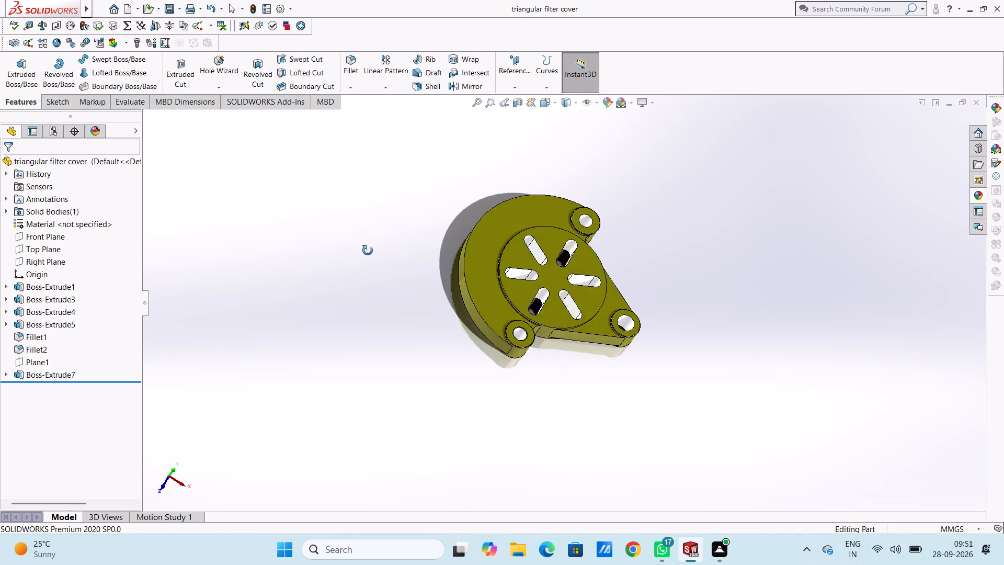
pyautogui.moveTo(368, 251); pyautogui.dragTo(406, 169, button='middle')
pyautogui.moveTo(448, 270); pyautogui.dragTo(407, 304, button='middle')
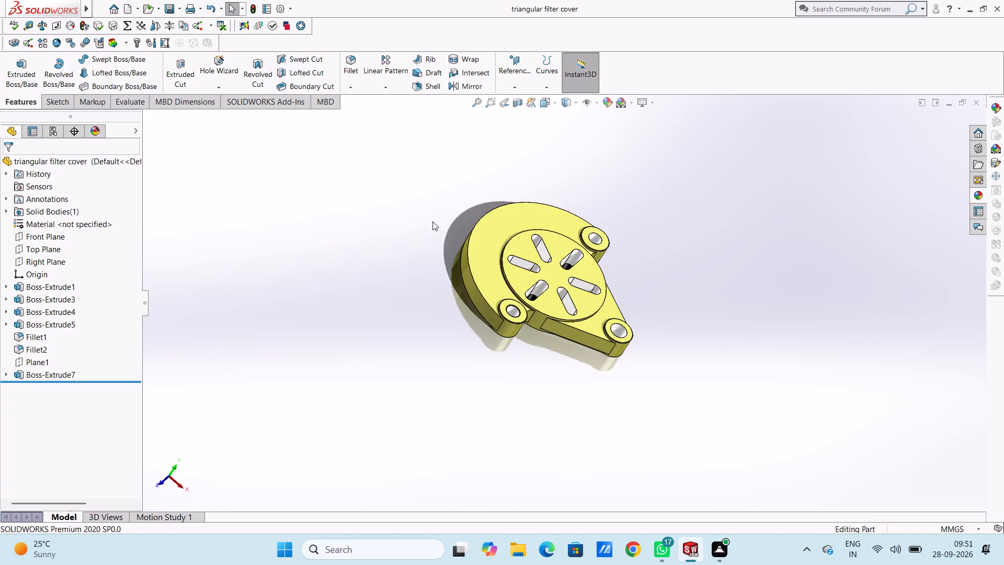
pyautogui.moveTo(432, 221); pyautogui.dragTo(432, 424, button='middle')
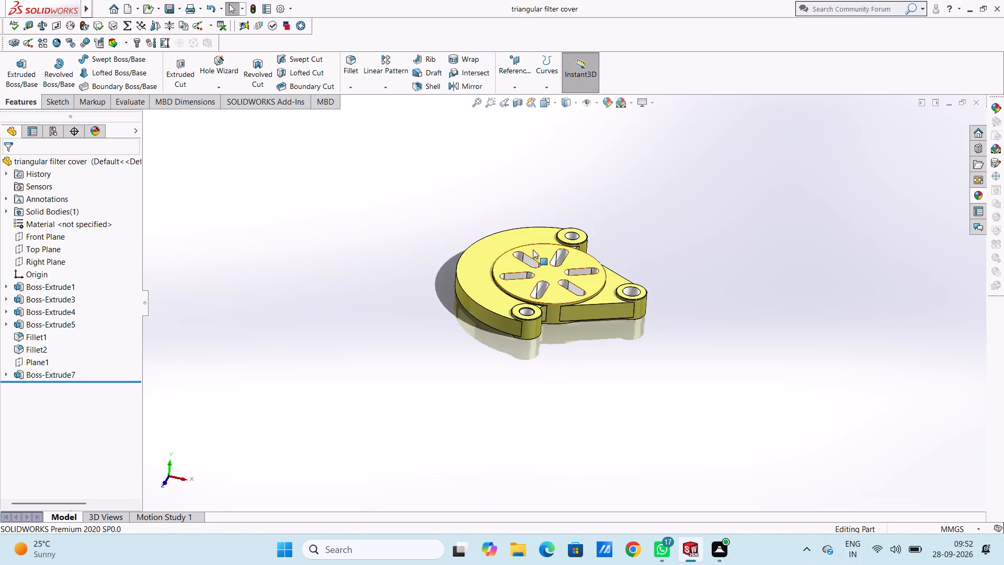
pyautogui.moveTo(529, 256); pyautogui.dragTo(524, 392, button='middle')
pyautogui.moveTo(420, 214); pyautogui.dragTo(390, 307, button='middle')
pyautogui.moveTo(441, 242); pyautogui.dragTo(467, 185, button='middle')
pyautogui.moveTo(349, 266); pyautogui.dragTo(359, 207, button='middle')
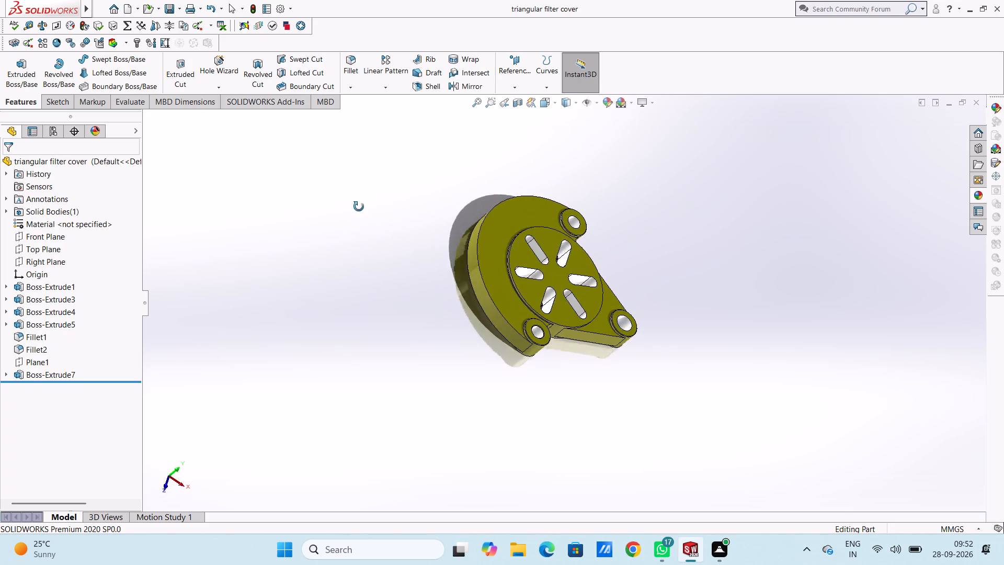
pyautogui.moveTo(359, 207); pyautogui.dragTo(345, 208, button='middle')
pyautogui.moveTo(436, 268); pyautogui.dragTo(478, 206, button='middle')
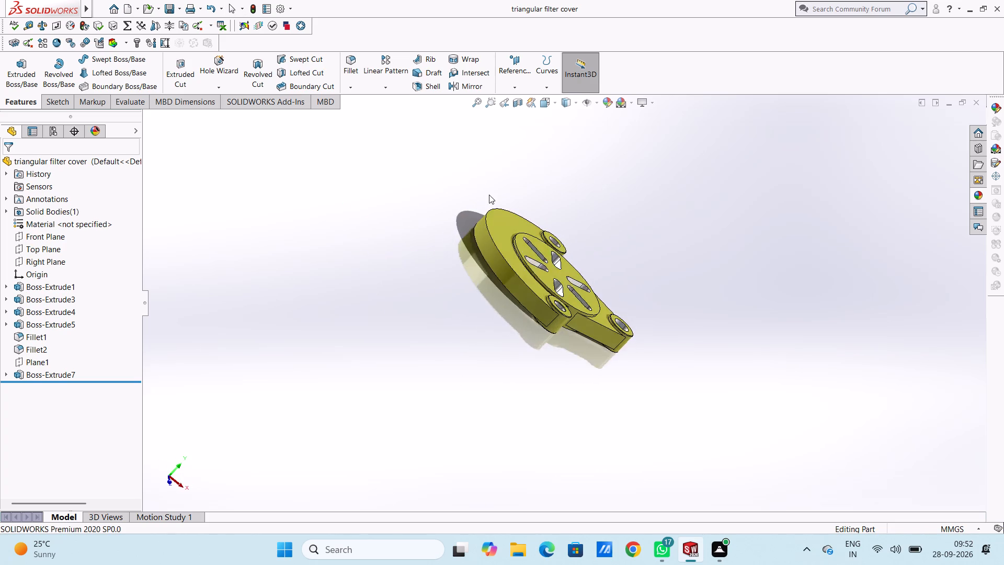
pyautogui.middleClick(480, 206)
pyautogui.moveTo(492, 191); pyautogui.dragTo(470, 198, button='middle')
pyautogui.moveTo(416, 288); pyautogui.dragTo(440, 256, button='middle')
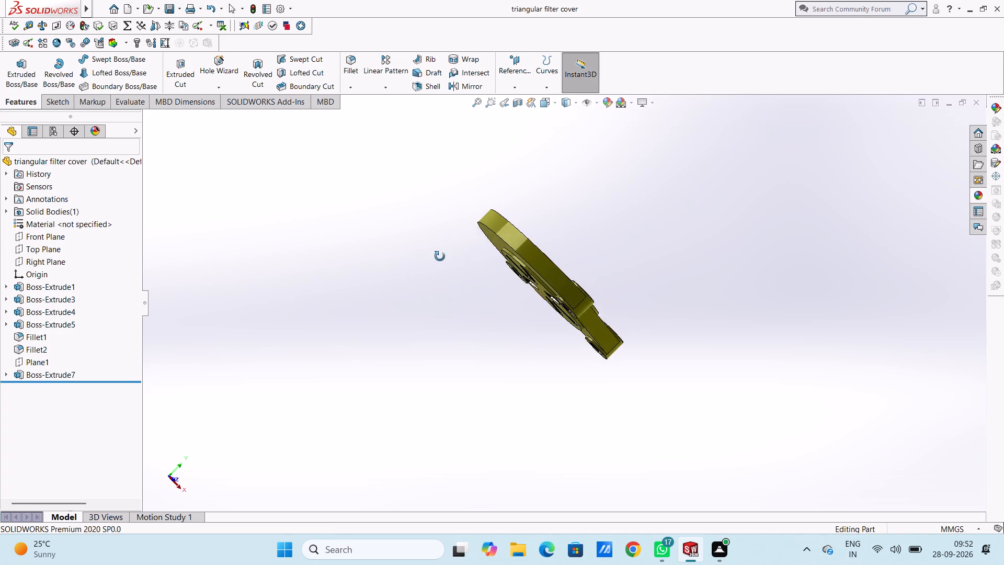
pyautogui.moveTo(440, 256); pyautogui.dragTo(477, 398, button='middle')
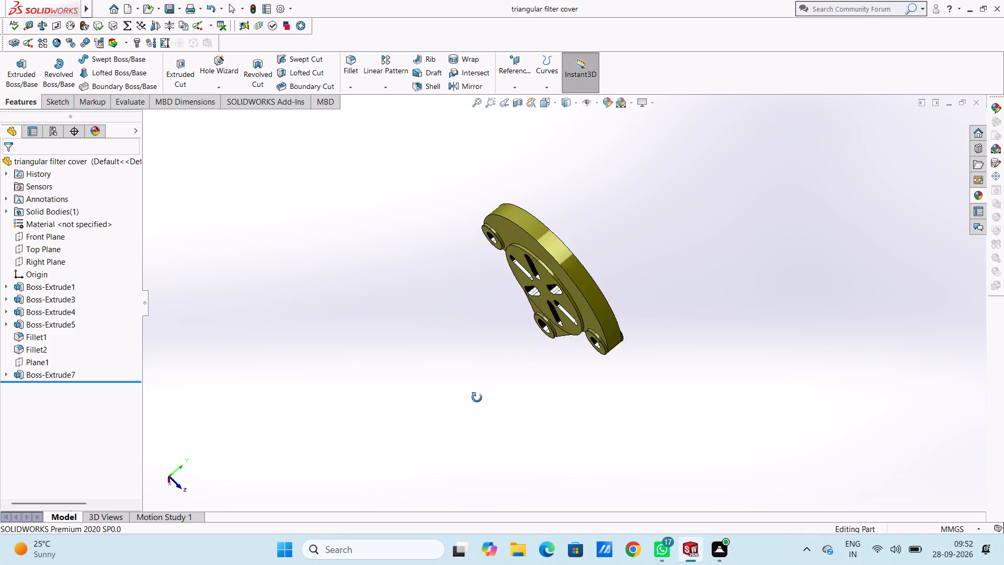
pyautogui.moveTo(477, 398); pyautogui.dragTo(447, 387, button='middle')
pyautogui.moveTo(455, 239); pyautogui.dragTo(401, 262, button='middle')
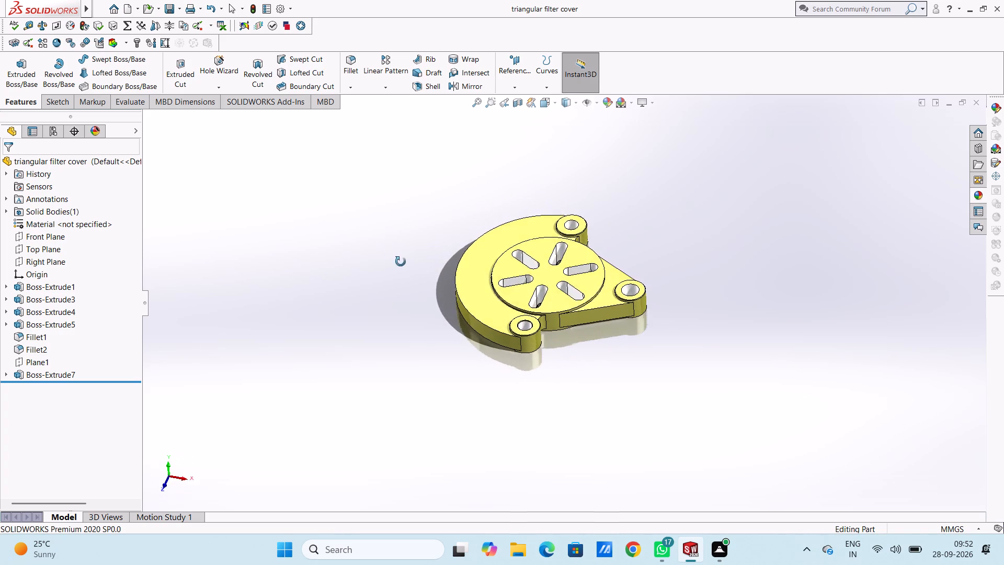
pyautogui.moveTo(401, 262); pyautogui.dragTo(429, 301, button='middle')
pyautogui.moveTo(397, 298); pyautogui.dragTo(373, 214, button='middle')
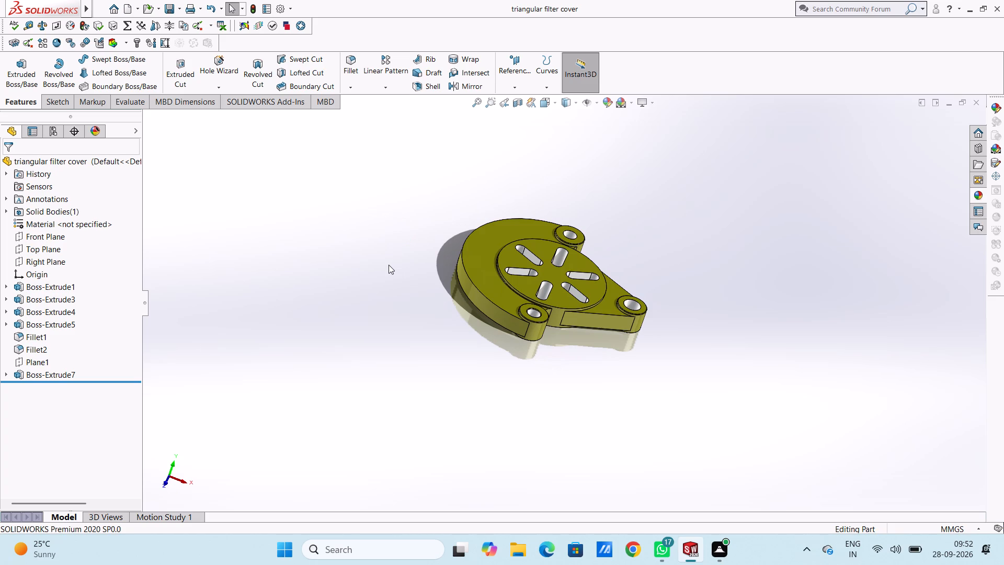
pyautogui.moveTo(352, 281); pyautogui.dragTo(458, 121, button='middle')
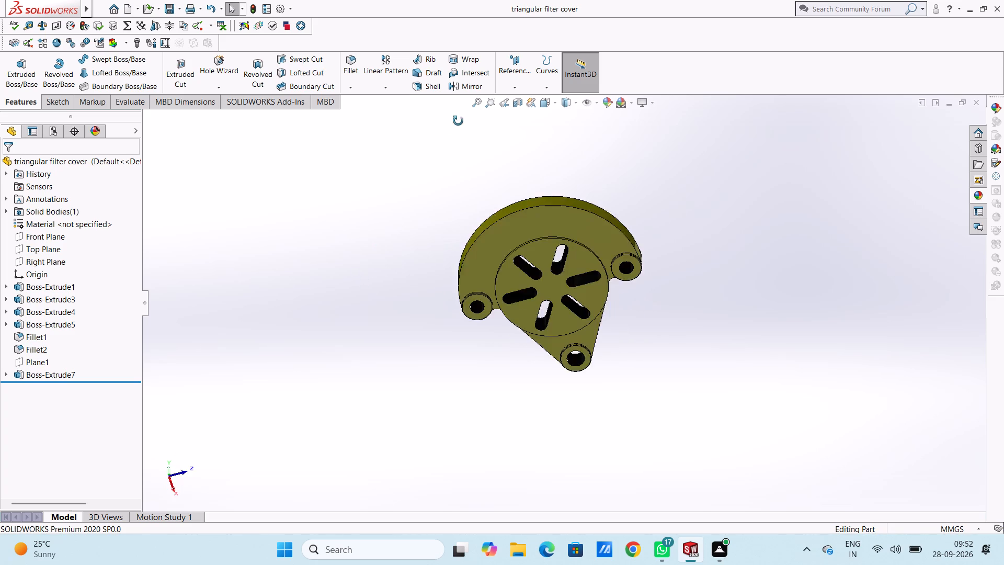
pyautogui.moveTo(458, 121); pyautogui.dragTo(355, 257, button='middle')
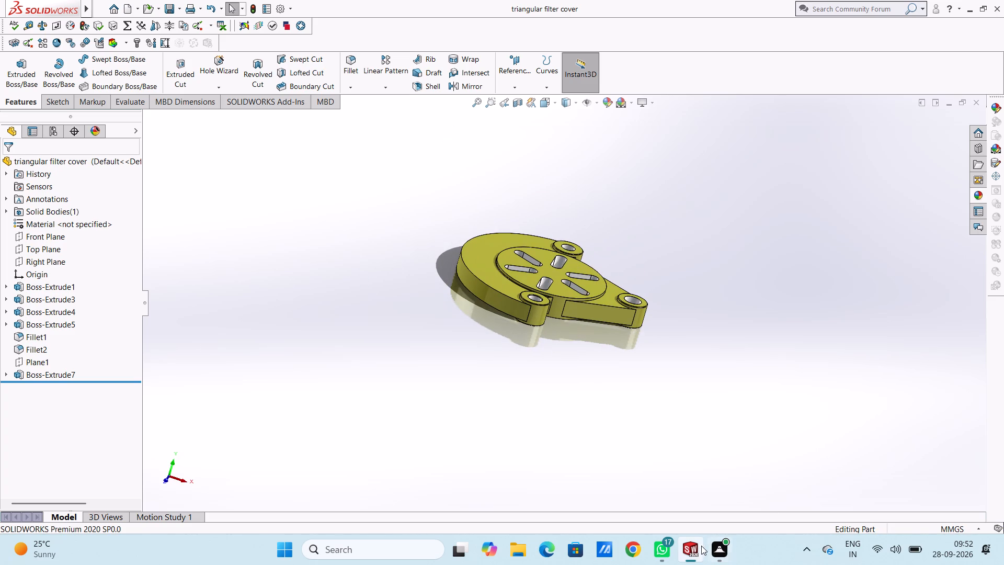